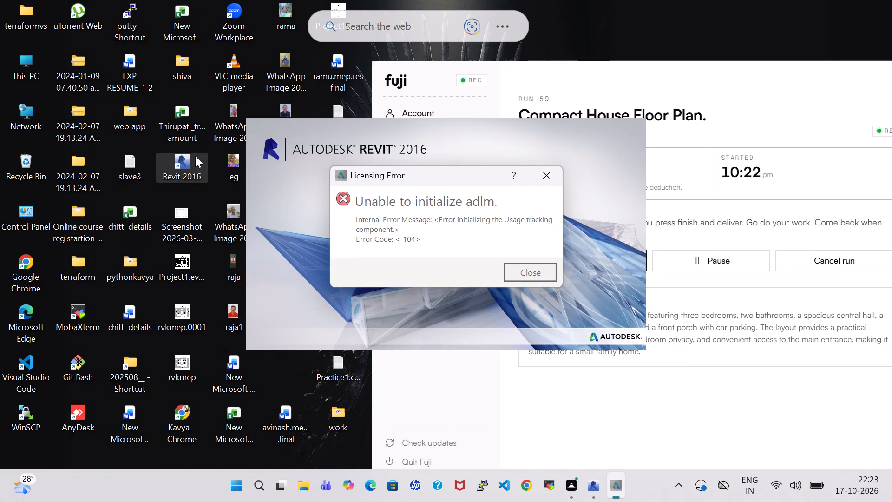
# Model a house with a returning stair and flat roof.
# Dismiss the two licensing error messages to reach the start page.
pyautogui.click(540, 273)
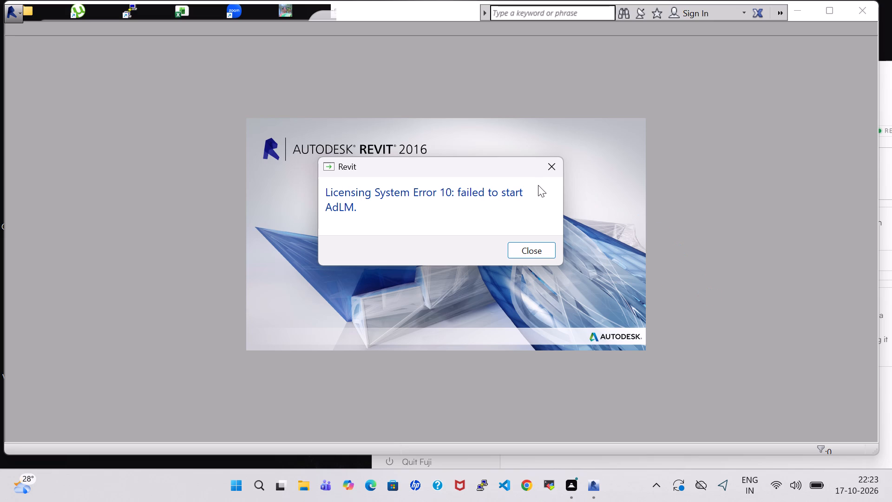
pyautogui.click(540, 256)
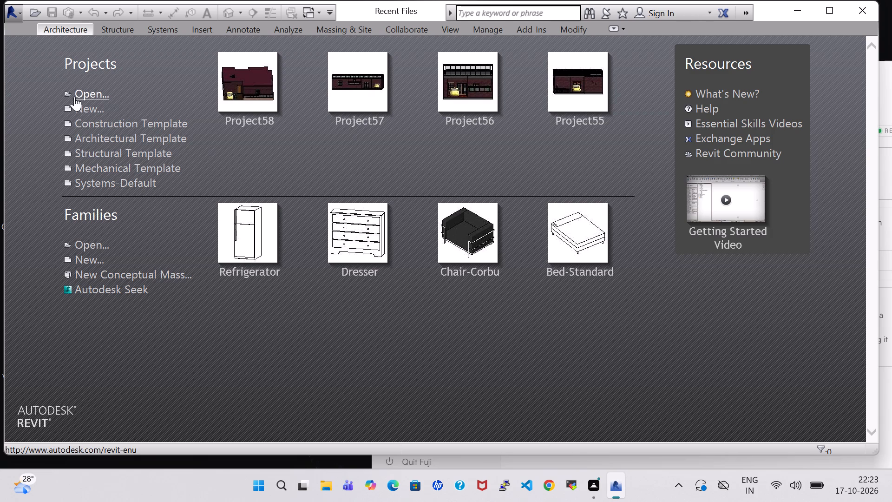
# Create a new project from the Architectural Template.
pyautogui.click(74, 111)
pyautogui.click(377, 208)
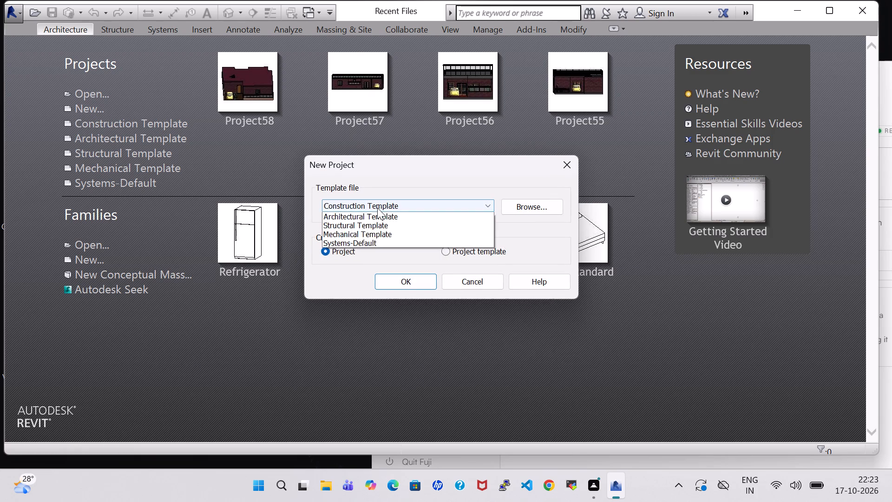
pyautogui.click(377, 232)
pyautogui.click(405, 281)
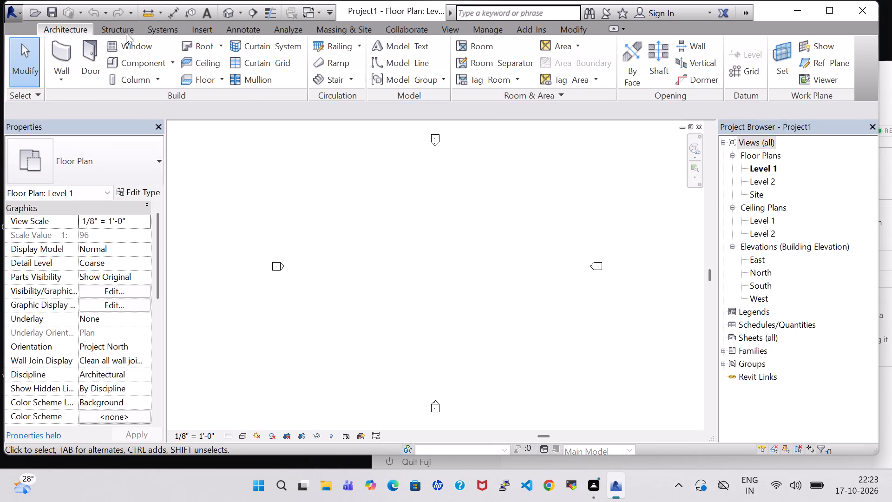
# Draw a closed 40' by 40' square of Generic - 8" exterior walls on Level 1 with a 10' unconnected height.
pyautogui.click(52, 51)
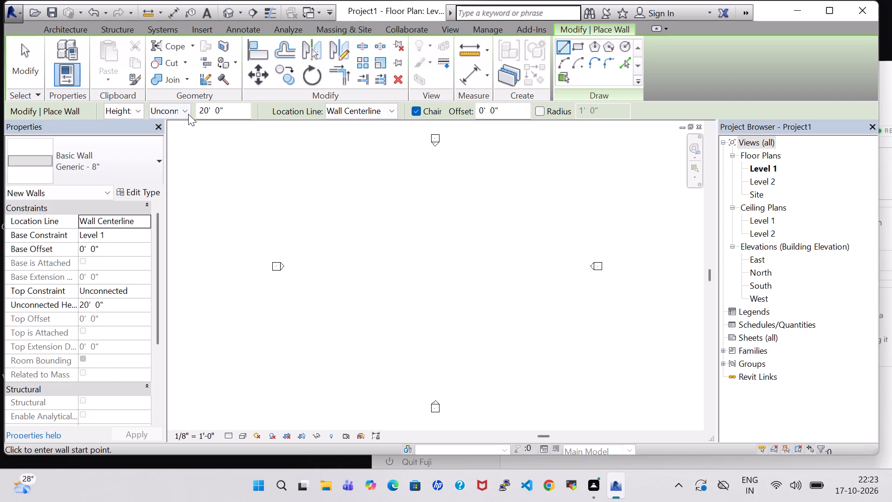
pyautogui.click(204, 112)
pyautogui.press('BackSpace')
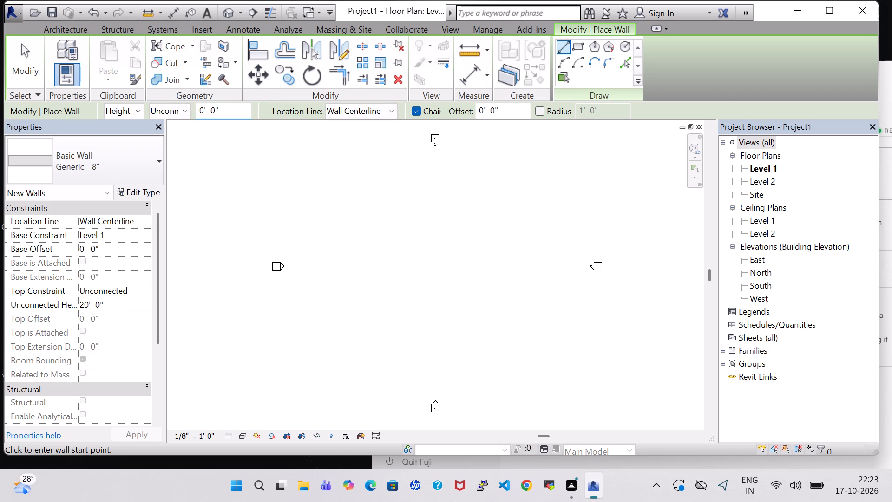
pyautogui.press('1')
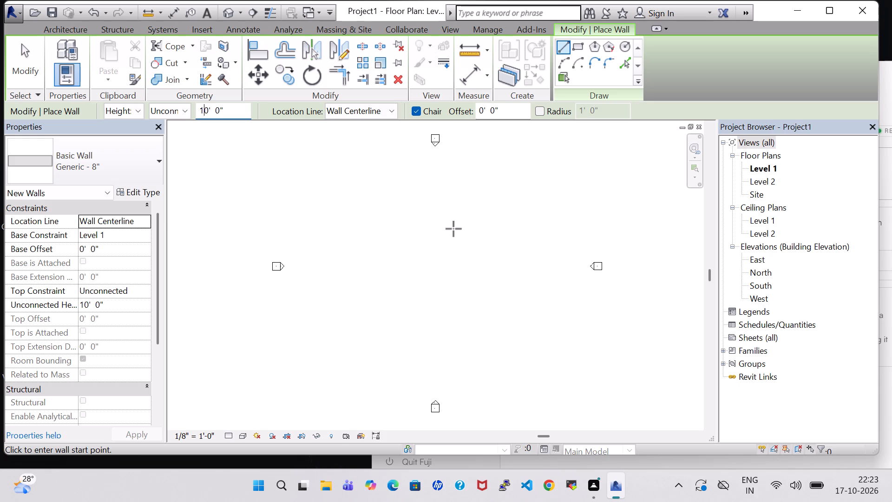
pyautogui.click(358, 203)
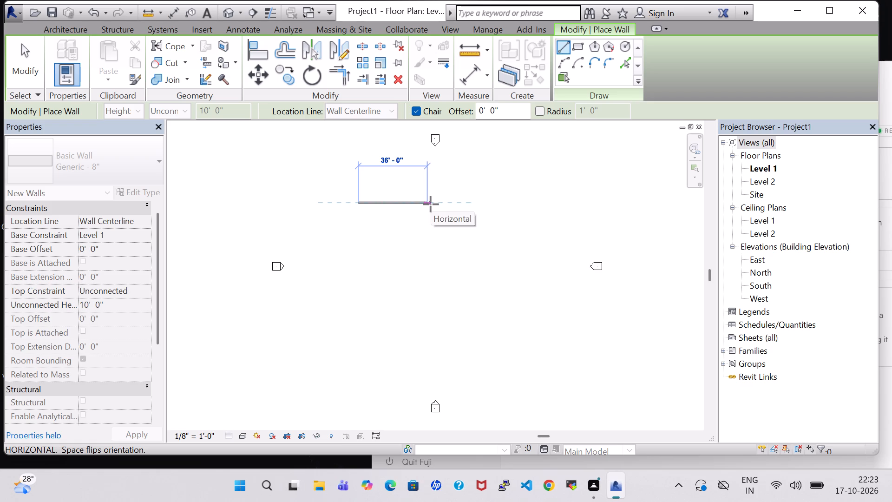
pyautogui.write('40')
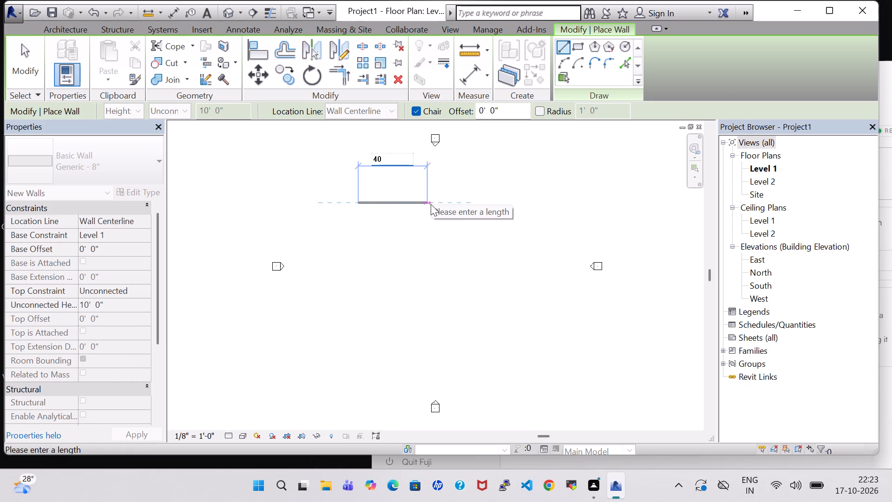
pyautogui.press('Return')
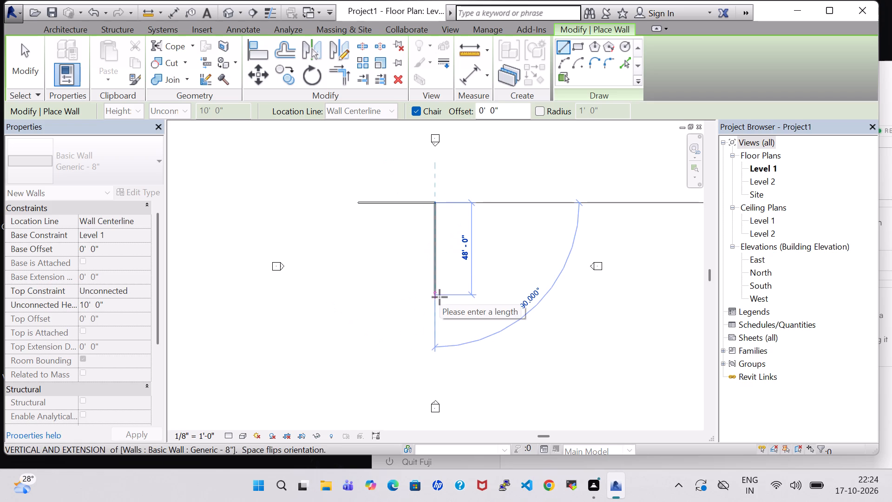
pyautogui.write('40')
pyautogui.press('Return')
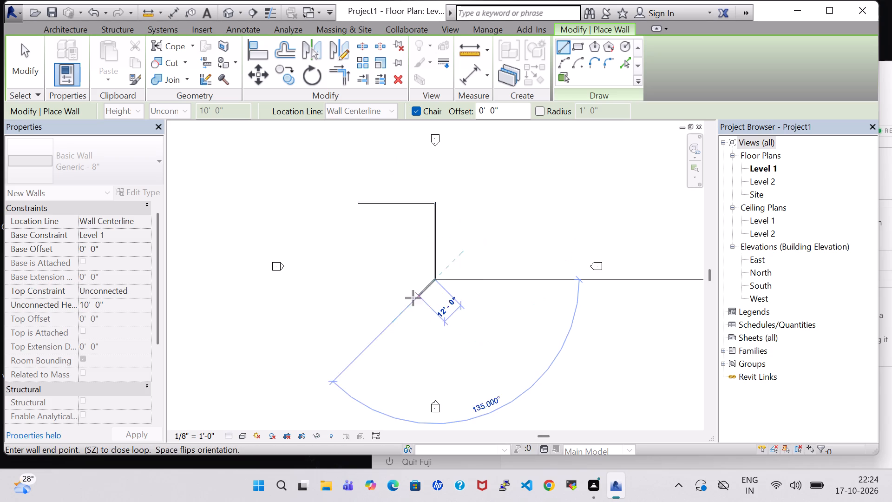
pyautogui.click(358, 284)
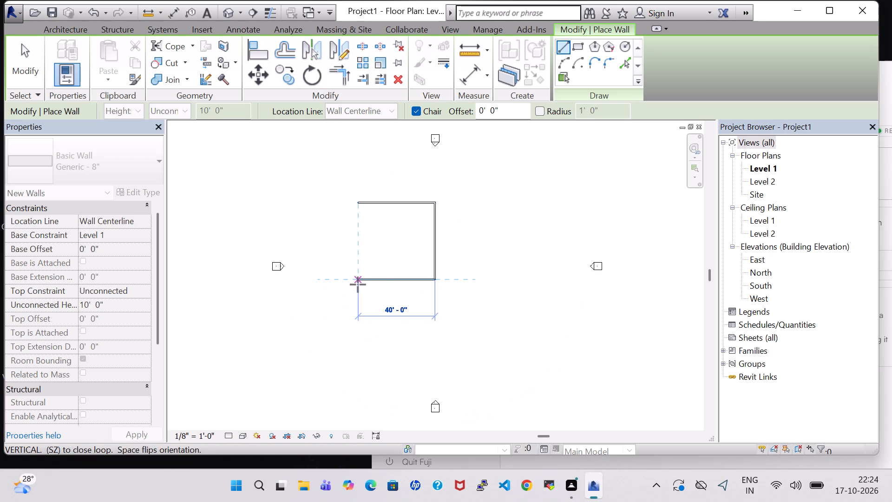
pyautogui.click(358, 204)
pyautogui.scroll(4, 391, 235)
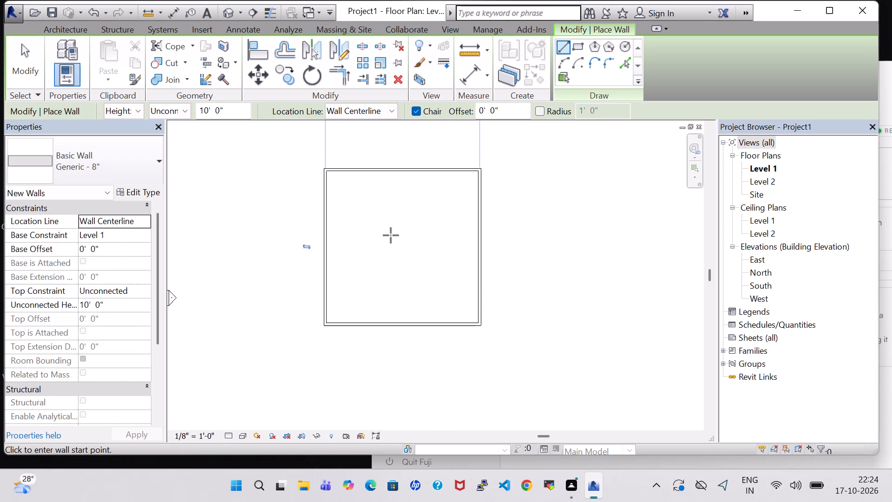
pyautogui.scroll(3, 391, 235)
pyautogui.moveTo(401, 315); pyautogui.dragTo(433, 341, button='middle')
pyautogui.scroll(1, 433, 341)
pyautogui.scroll(-2, 433, 308)
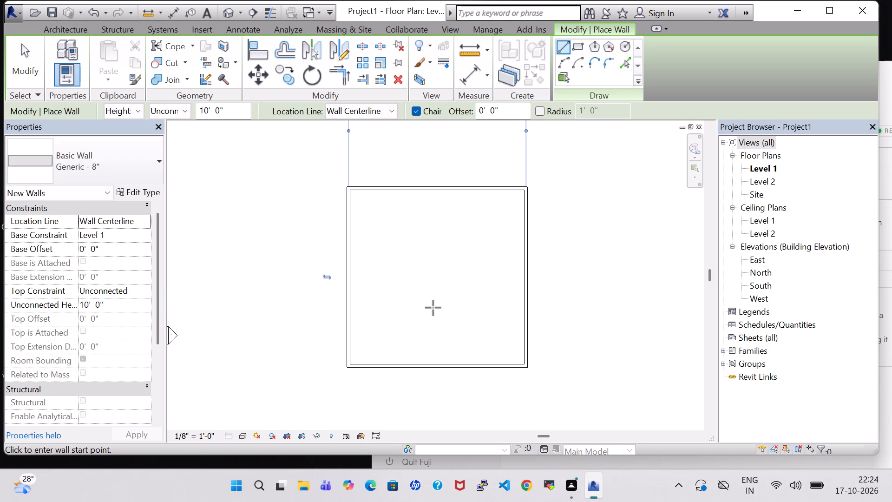
pyautogui.press('Escape')
pyautogui.press('Escape')
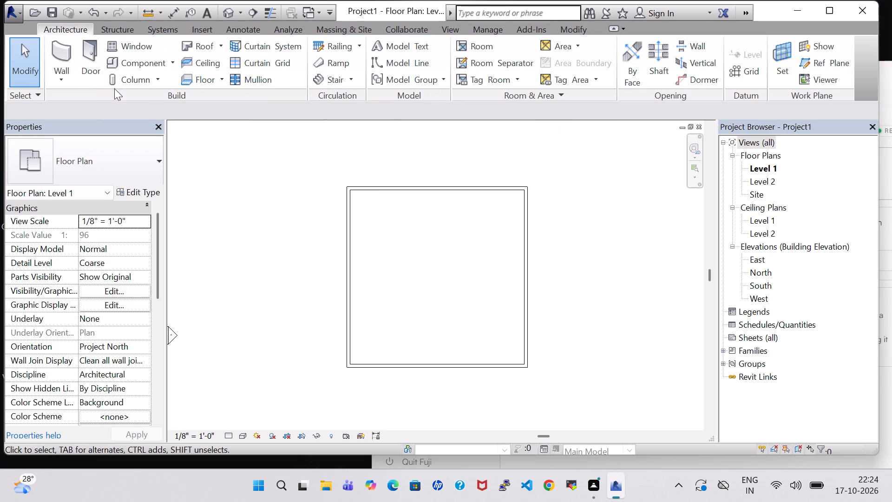
# Draw two interior walls enclosing a room about 16'-8" by 13'-5" in the plan's northwest corner.
pyautogui.click(64, 45)
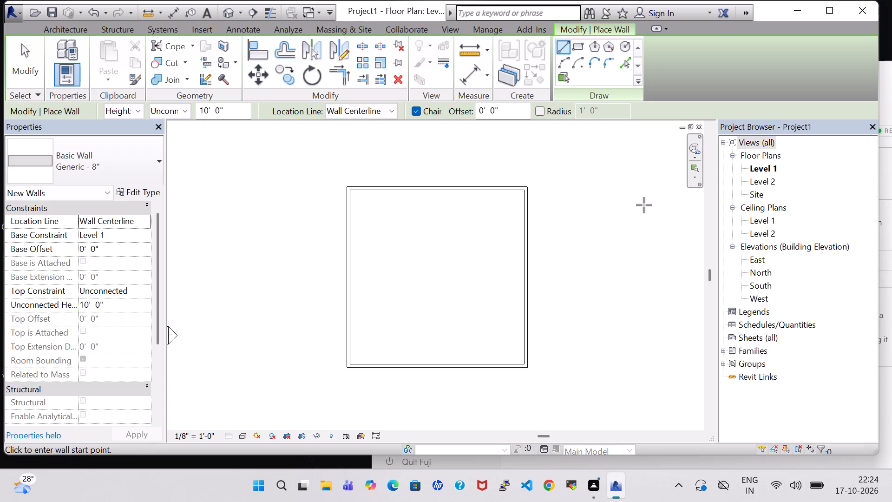
pyautogui.press('Escape')
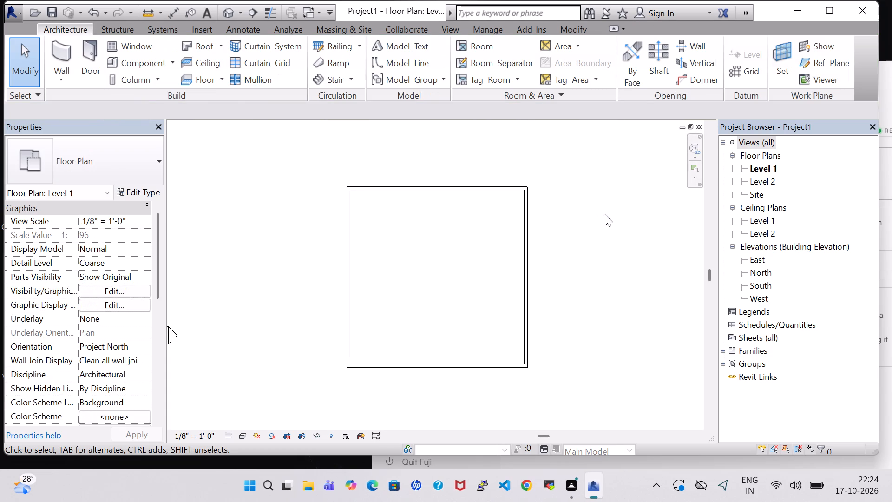
pyautogui.click(57, 52)
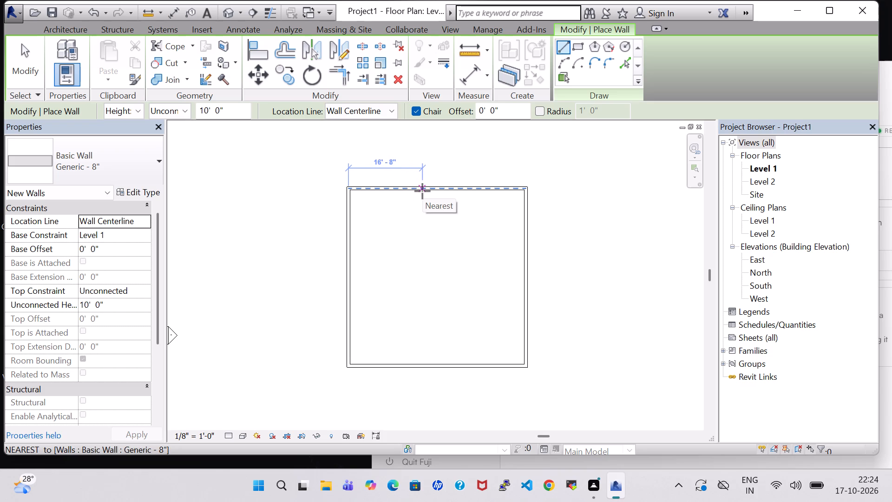
pyautogui.click(422, 191)
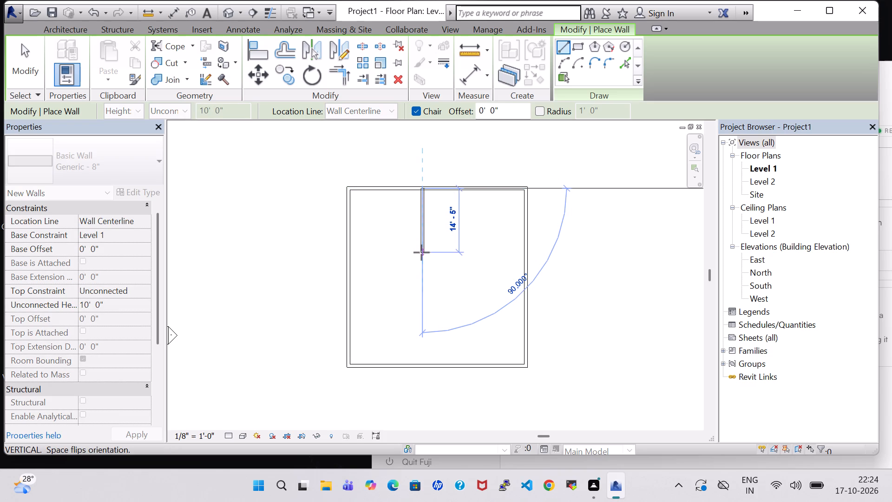
pyautogui.click(421, 248)
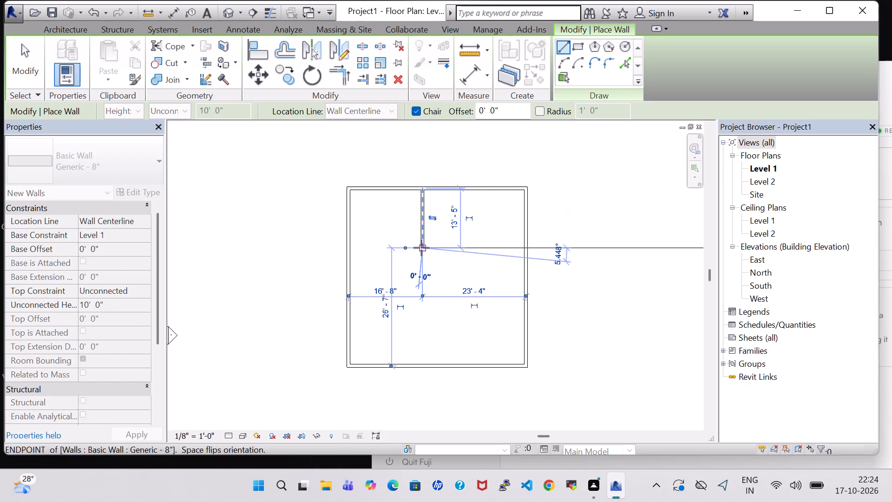
pyautogui.click(350, 247)
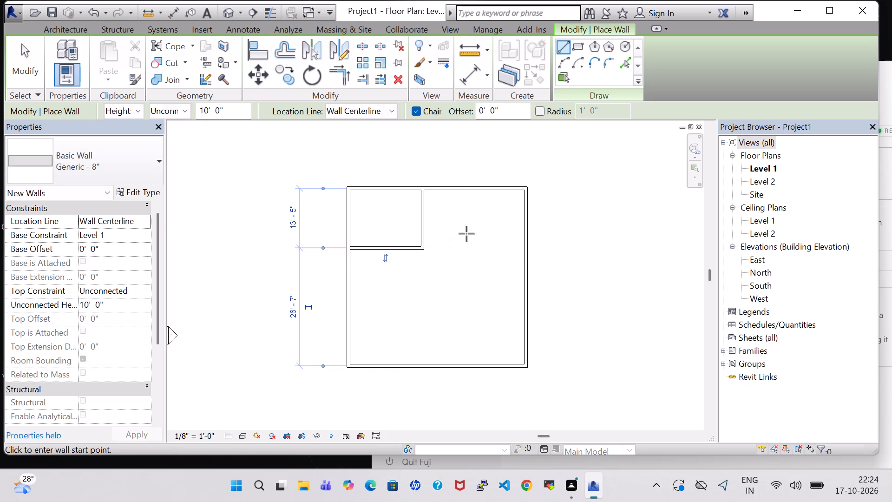
# Draw a 13'-5" partition about 7'-1" east of the corner room, and extend the cross wall to the east exterior wall.
pyautogui.click(454, 193)
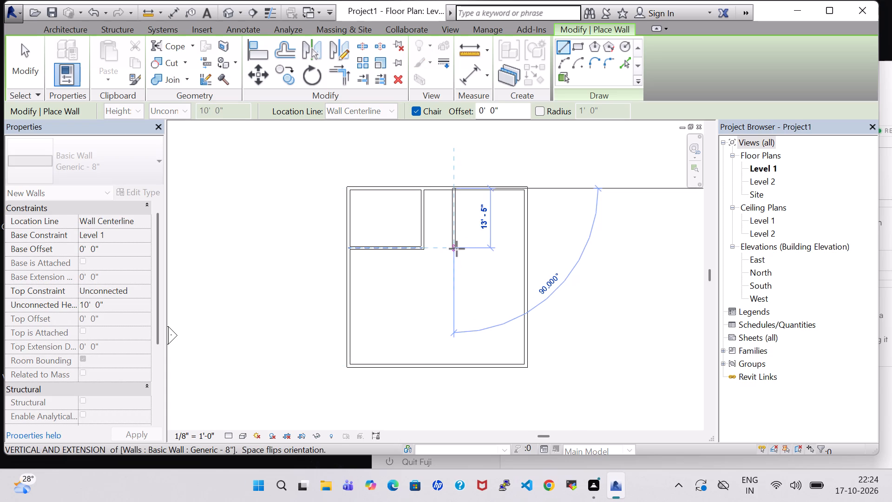
pyautogui.click(456, 249)
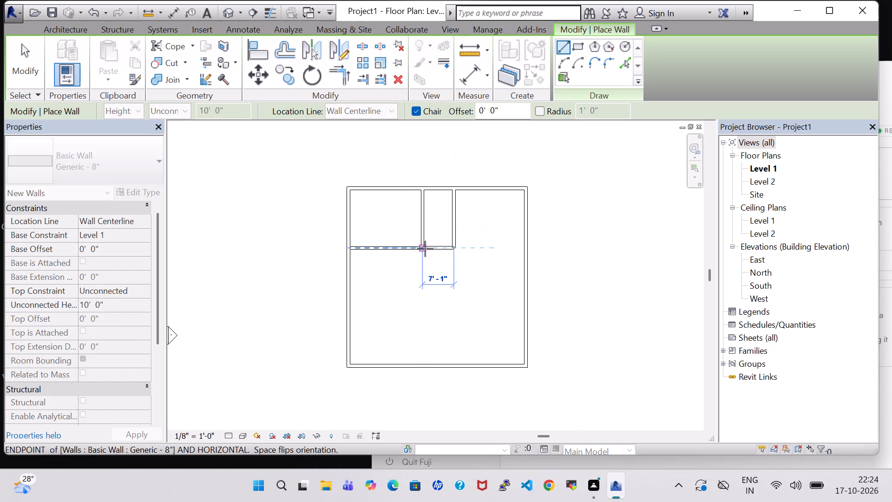
pyautogui.click(425, 249)
pyautogui.click(453, 250)
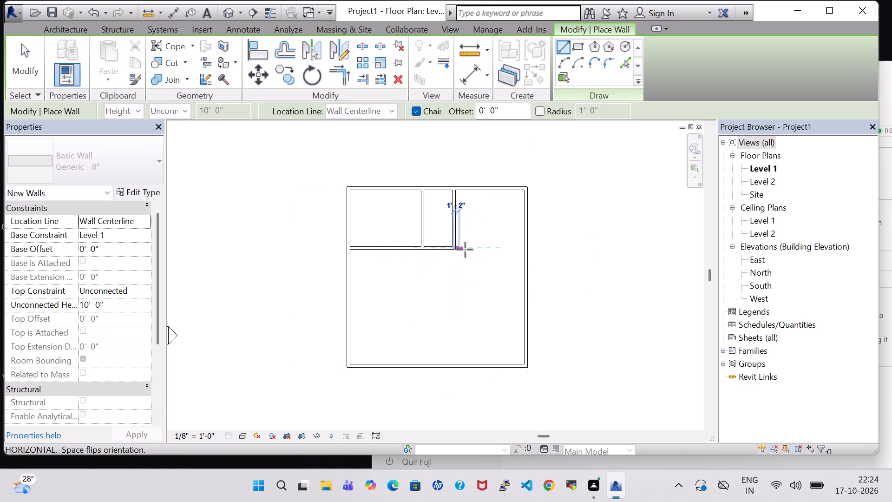
pyautogui.click(530, 247)
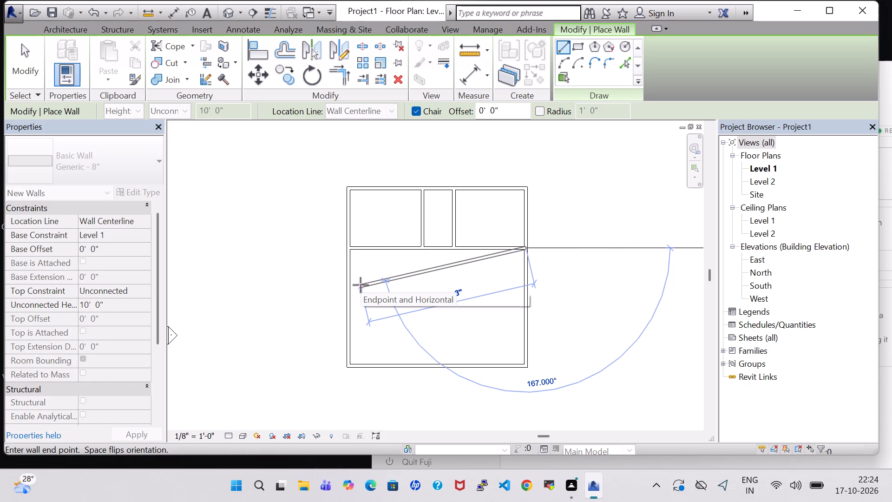
pyautogui.press('Escape')
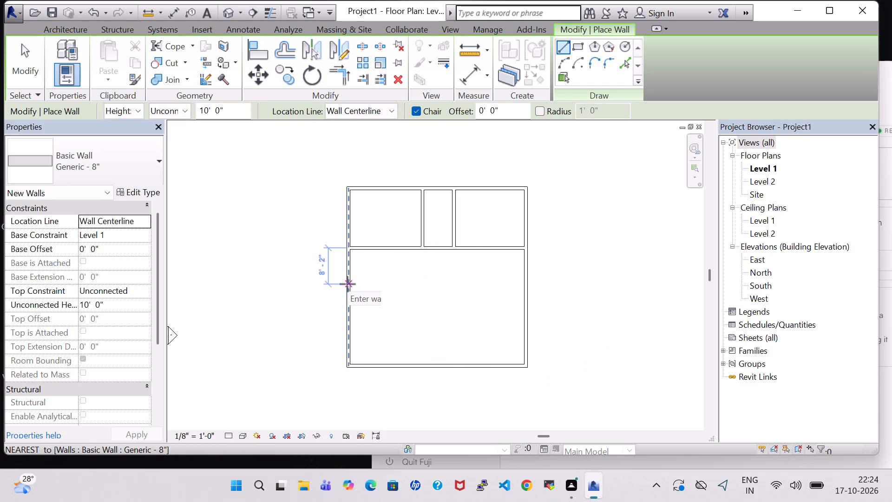
# Draw walls enclosing a second room about 16'-8" wide along the west exterior wall, starting about 8'-2" south of the cross wall.
pyautogui.click(348, 284)
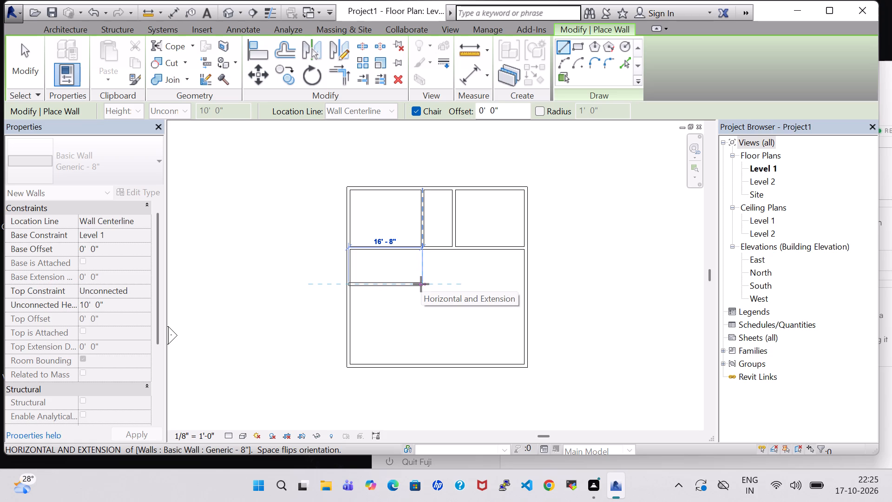
pyautogui.click(421, 284)
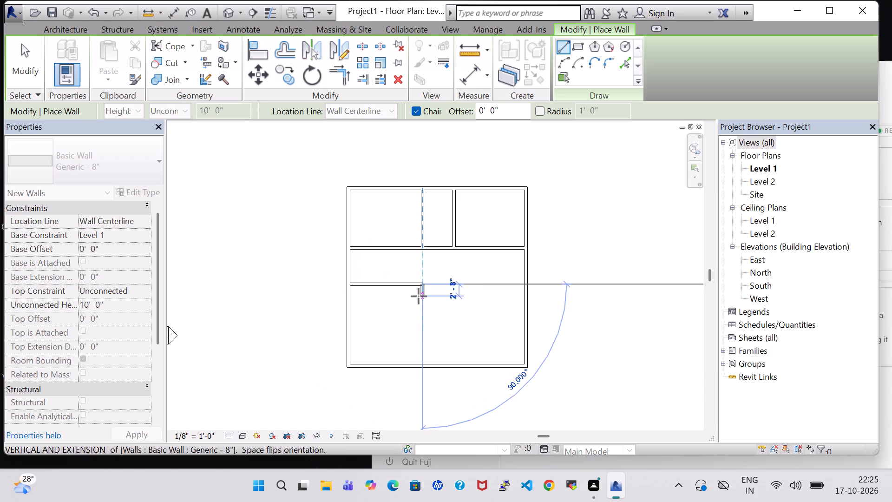
pyautogui.doubleClick(419, 326)
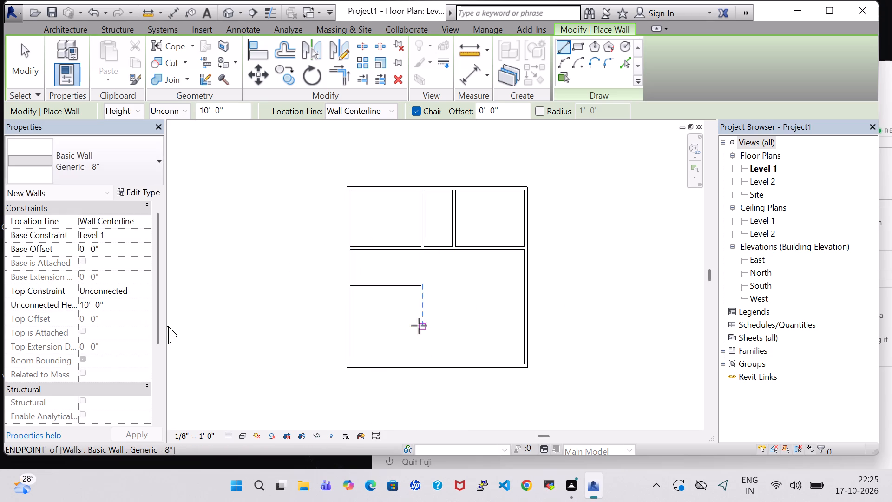
pyautogui.click(349, 327)
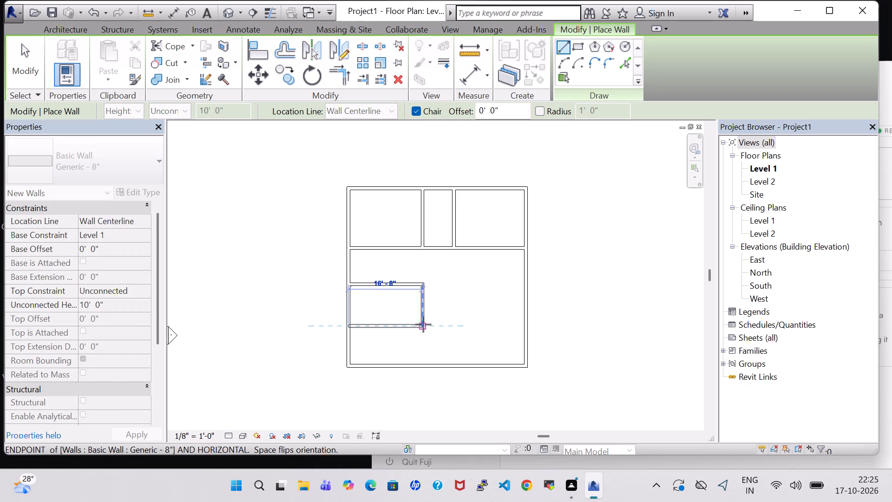
pyautogui.click(423, 324)
pyautogui.press('Escape')
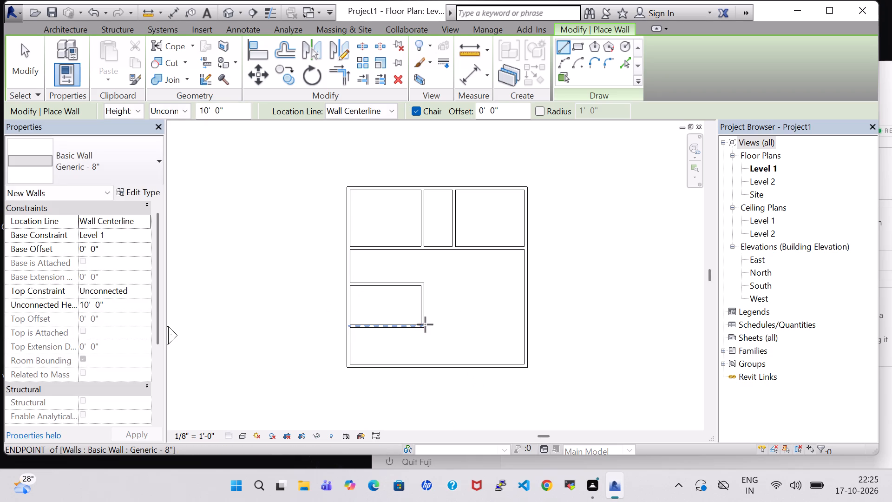
pyautogui.press('Escape')
# Nudge the south exterior wall outward by five increments to lengthen the house.
pyautogui.click(400, 363)
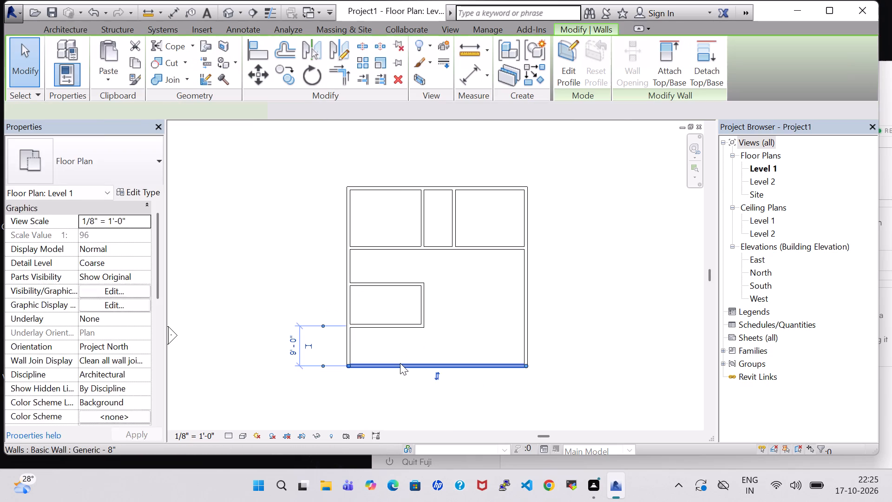
pyautogui.press('Down')
pyautogui.press('Down')
pyautogui.press('Down')
pyautogui.press('Down')
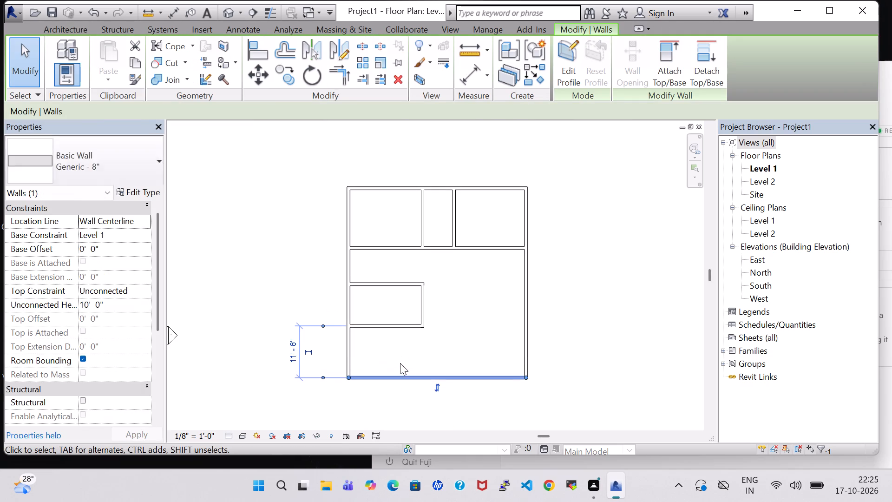
pyautogui.press('Down')
# Nudge the southwest room's south wall three increments southward to deepen the room.
pyautogui.click(377, 325)
pyautogui.press('Down')
pyautogui.press('Down')
pyautogui.press('Down')
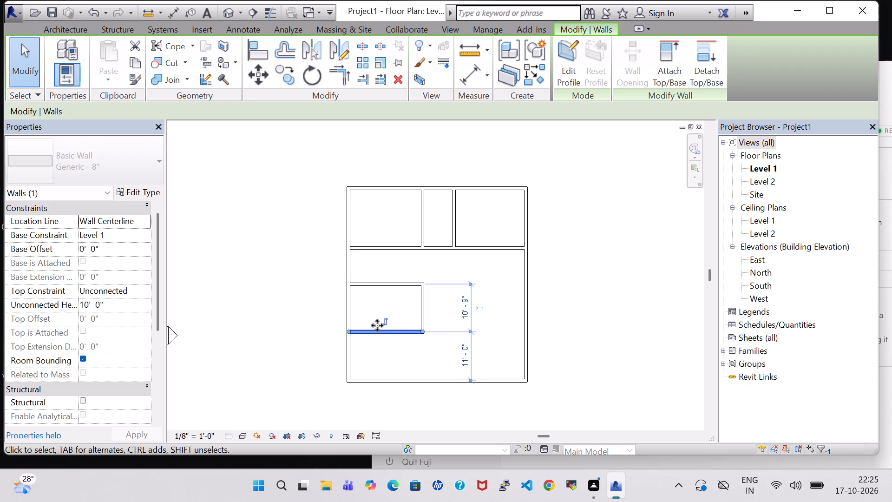
pyautogui.click(488, 282)
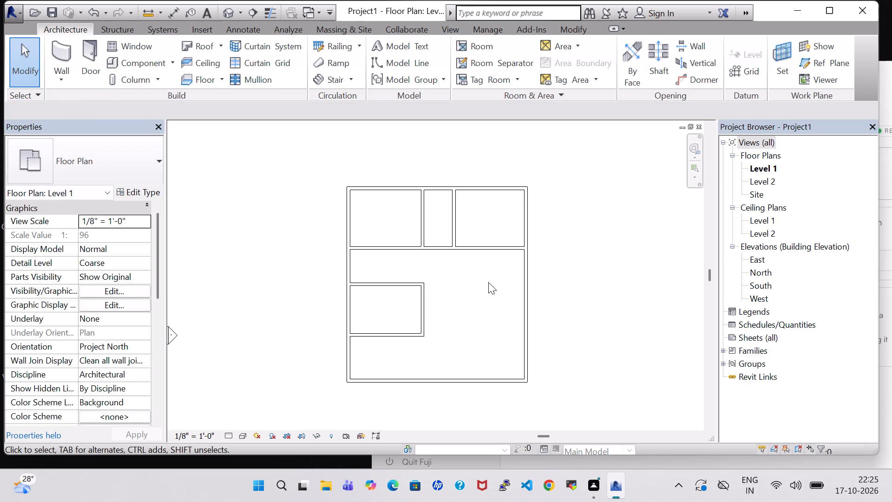
# Draw a wall chain from the second west room's south wall: 8'-4" south, east, 8'-4" back north, and 18'-7" to the east exterior wall.
pyautogui.click(49, 47)
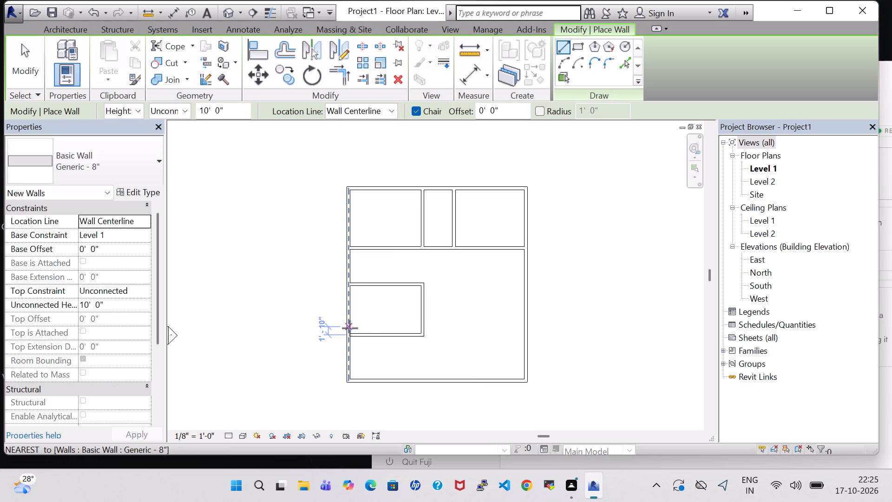
pyautogui.click(366, 334)
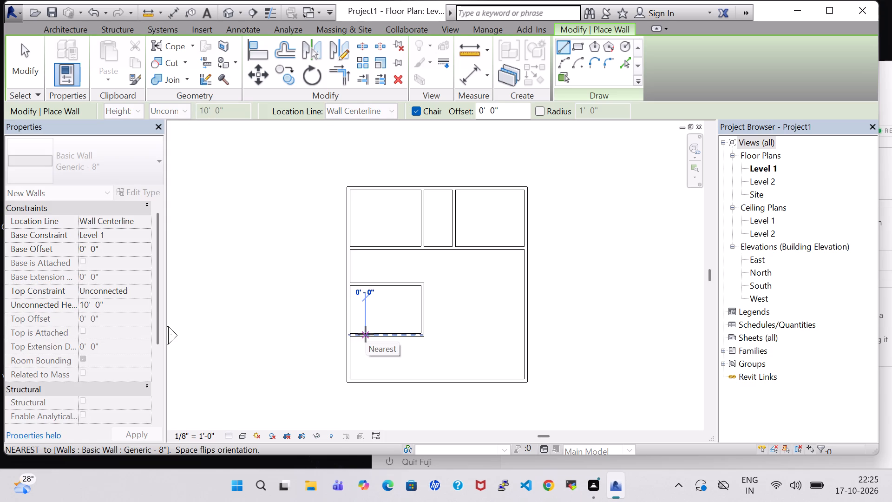
pyautogui.click(369, 372)
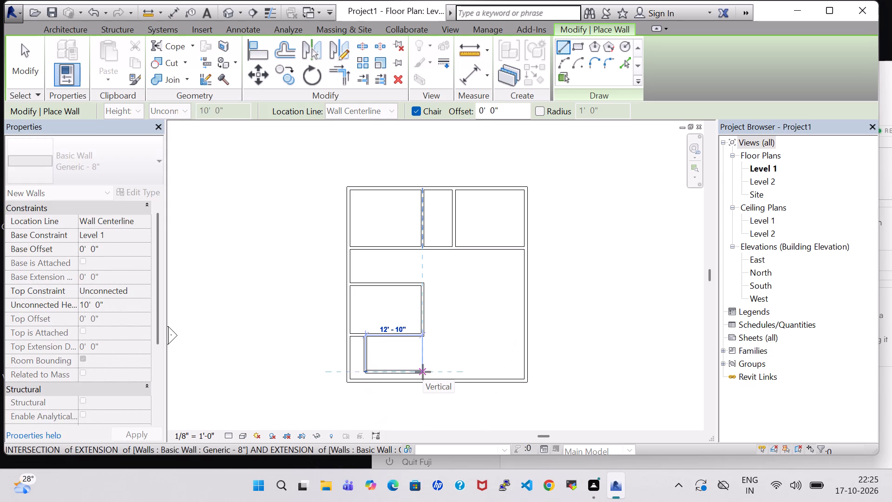
pyautogui.click(444, 372)
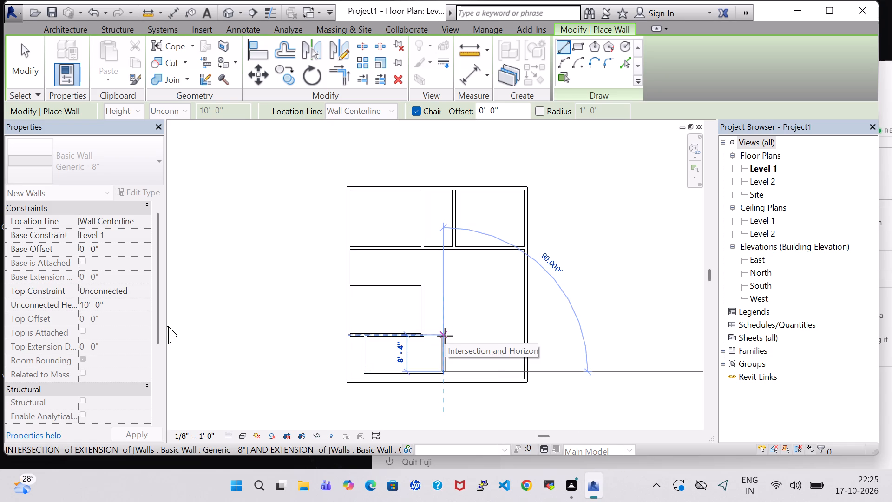
pyautogui.click(445, 336)
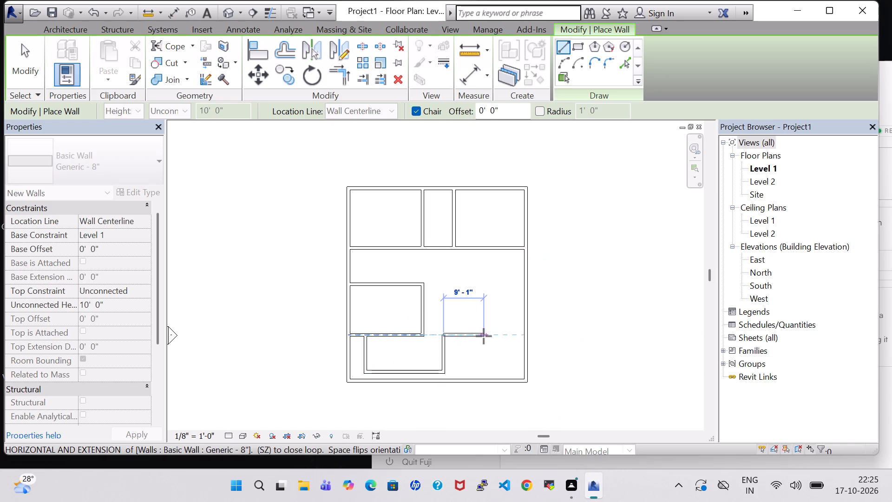
pyautogui.click(528, 337)
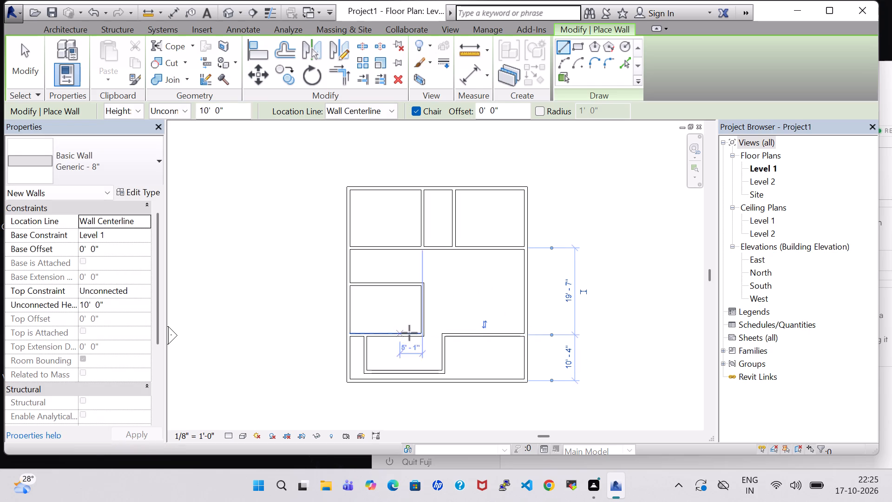
# Draw a short wall closing the gap between the second west room's southeast corner and the new wall to the east.
pyautogui.click(424, 336)
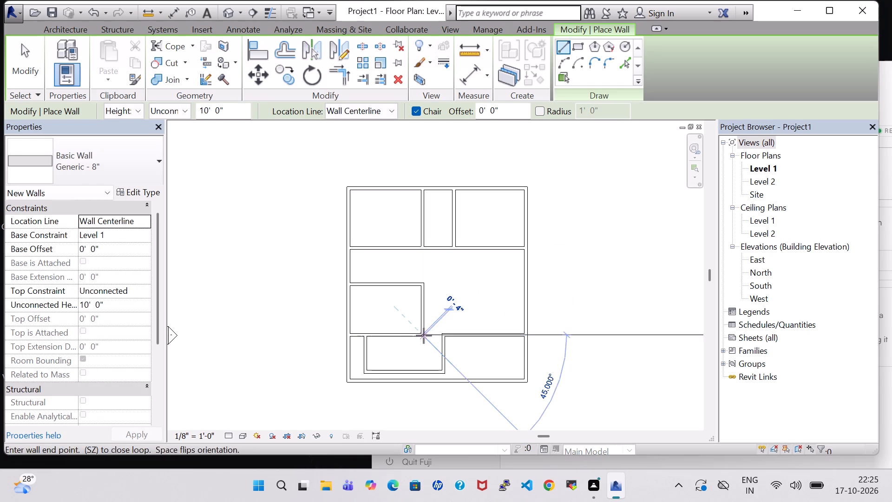
pyautogui.click(443, 336)
pyautogui.press('Escape')
pyautogui.press('Escape')
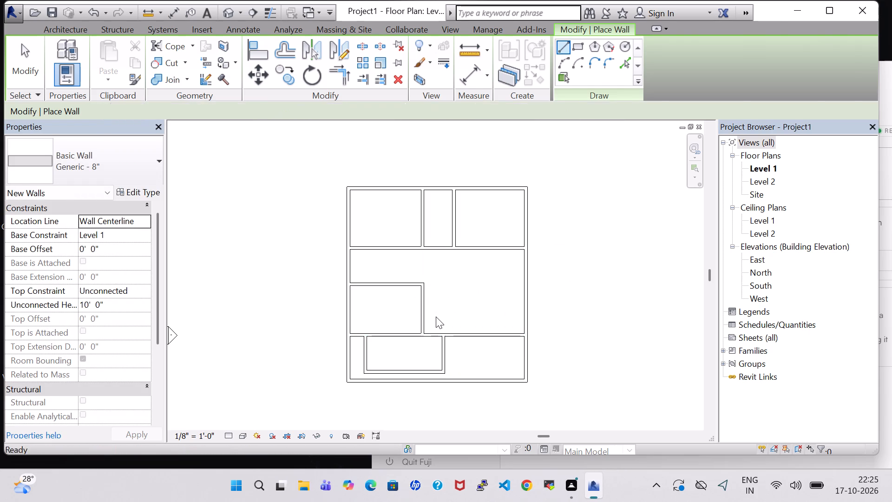
# Nudge the south exterior wall six increments outward, to 6'-0" from the new front room's south wall.
pyautogui.click(434, 382)
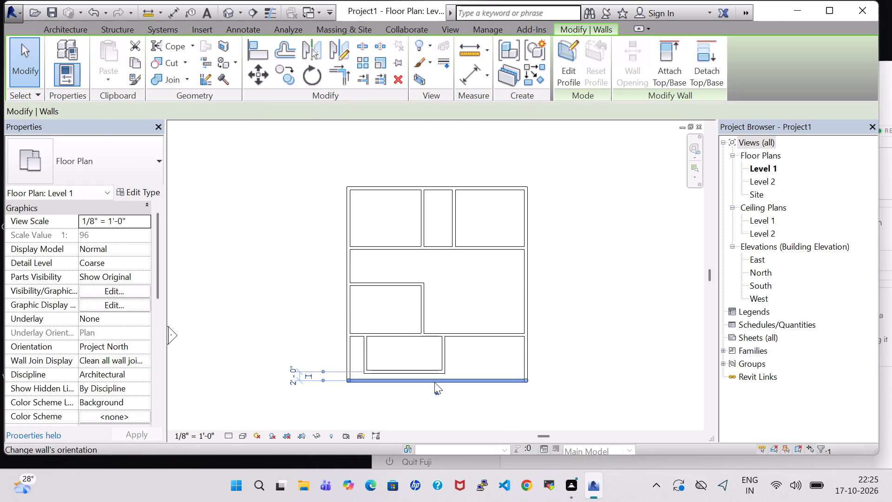
pyautogui.press('Down')
pyautogui.press('Down')
pyautogui.press('Down')
pyautogui.press('Down')
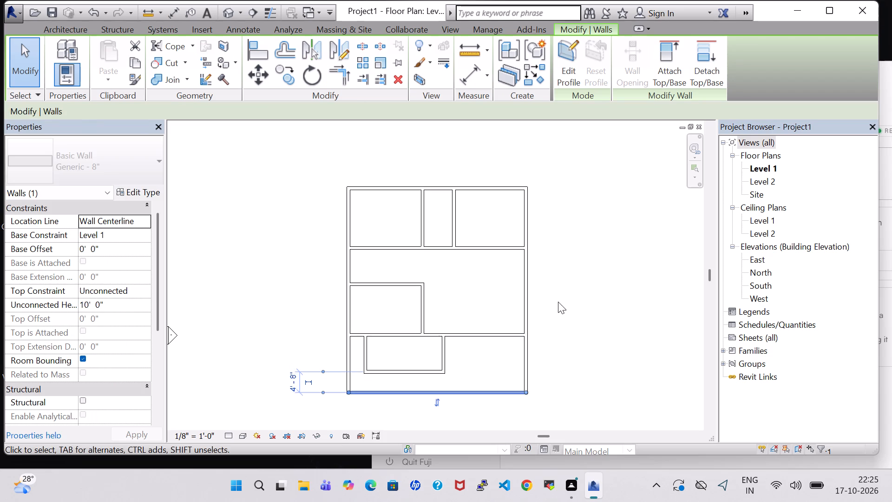
pyautogui.press('Down')
pyautogui.press('Down')
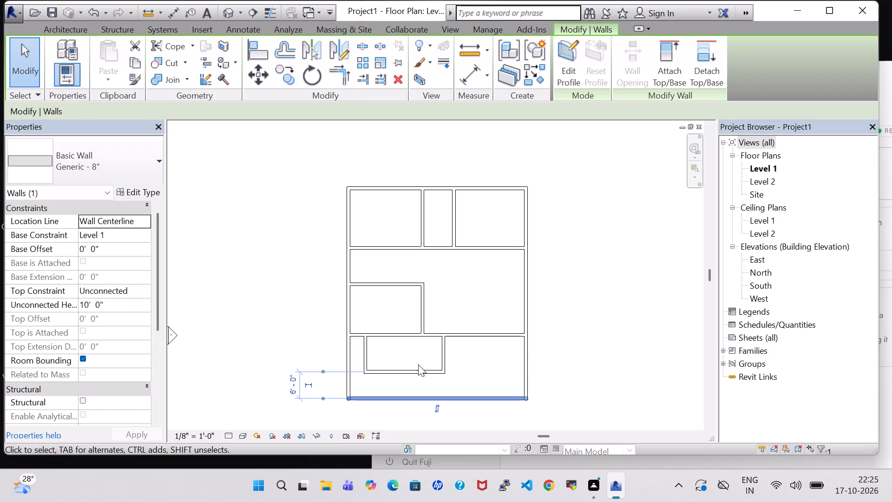
# Nudge the new front room's south wall two increments southward to make the room 9'-8" deep.
pyautogui.click(418, 368)
pyautogui.press('Down')
pyautogui.press('Down')
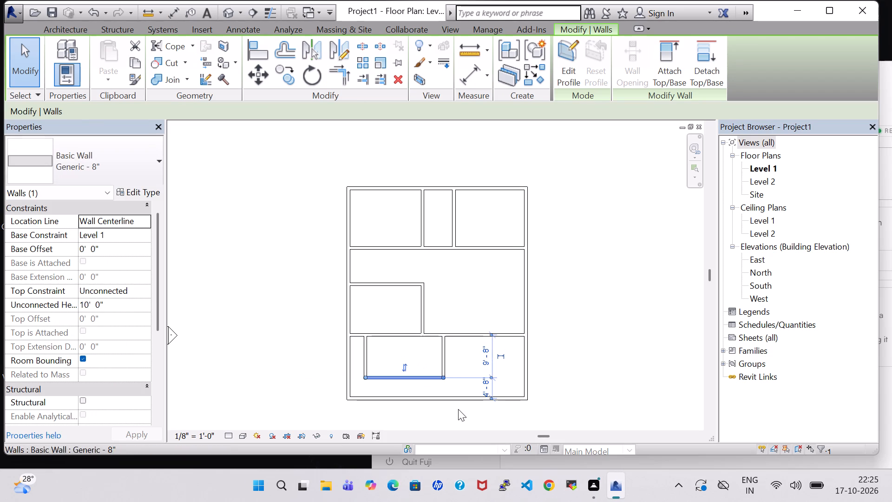
# Nudge the south exterior wall two more increments outward.
pyautogui.click(439, 399)
pyautogui.press('Down')
pyautogui.press('Down')
pyautogui.click(590, 236)
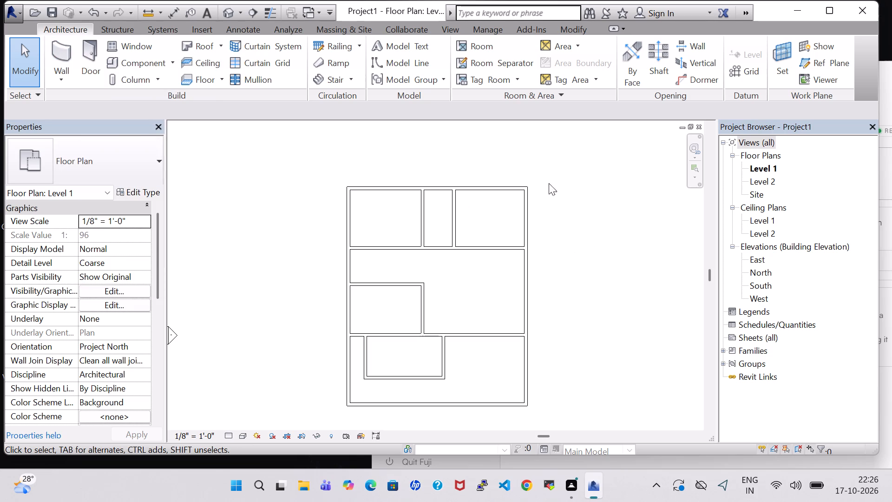
# Place a Single-Flush 36" x 84" door in the northwest room's south wall, about 2'-7" from its east partition.
pyautogui.click(82, 46)
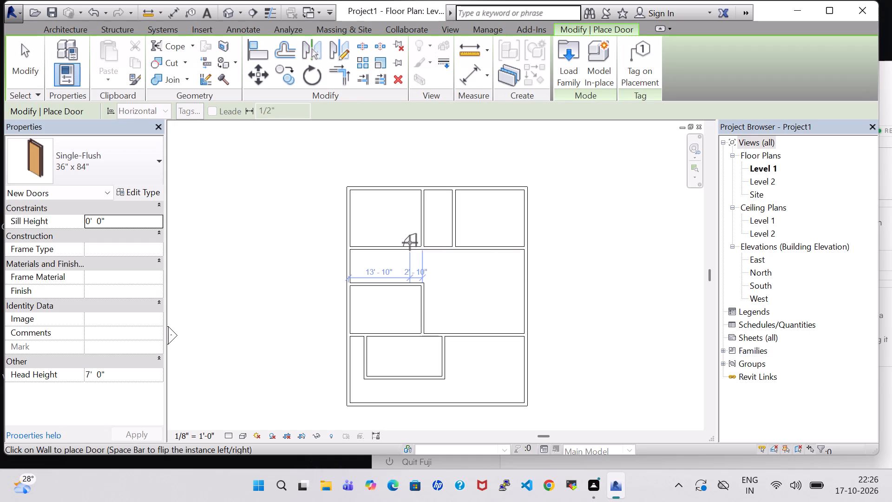
pyautogui.press('Escape')
pyautogui.click(93, 66)
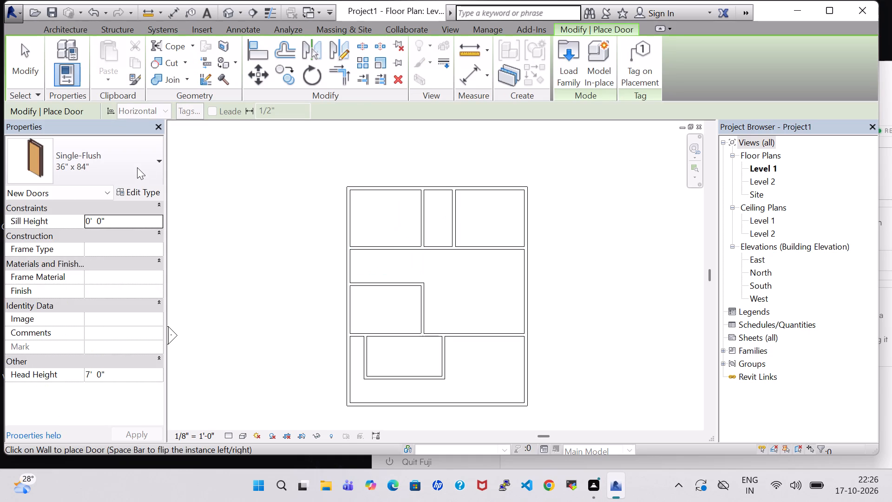
pyautogui.scroll(3, 411, 243)
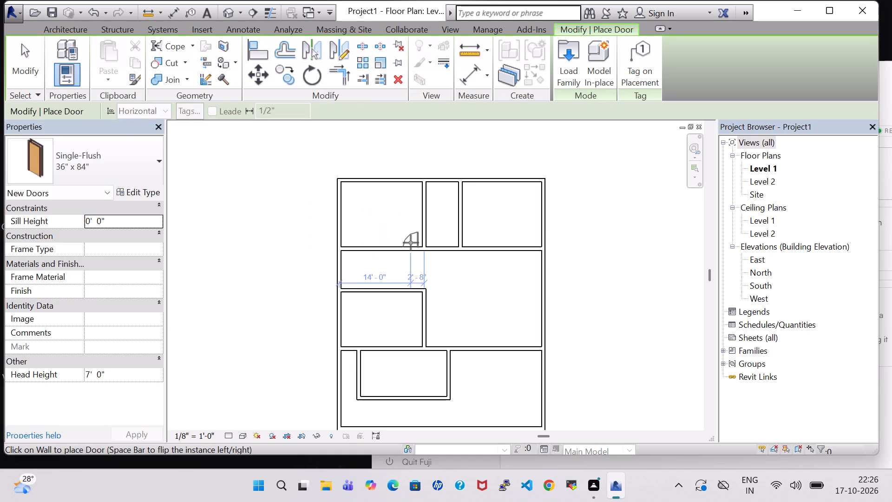
pyautogui.scroll(2, 411, 243)
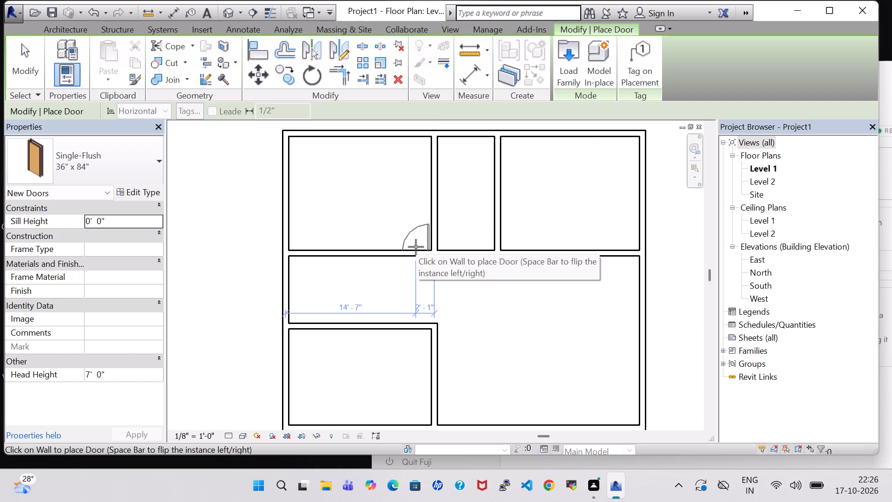
pyautogui.click(411, 247)
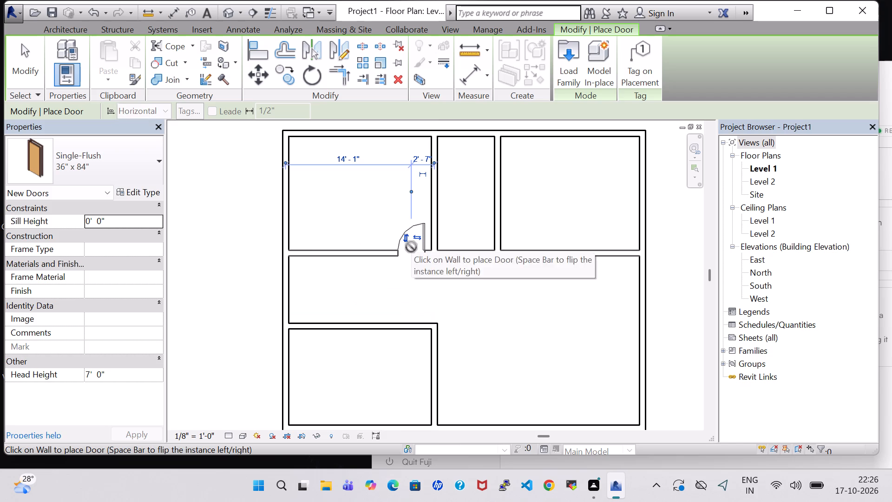
pyautogui.scroll(-7, 411, 247)
pyautogui.press('Escape')
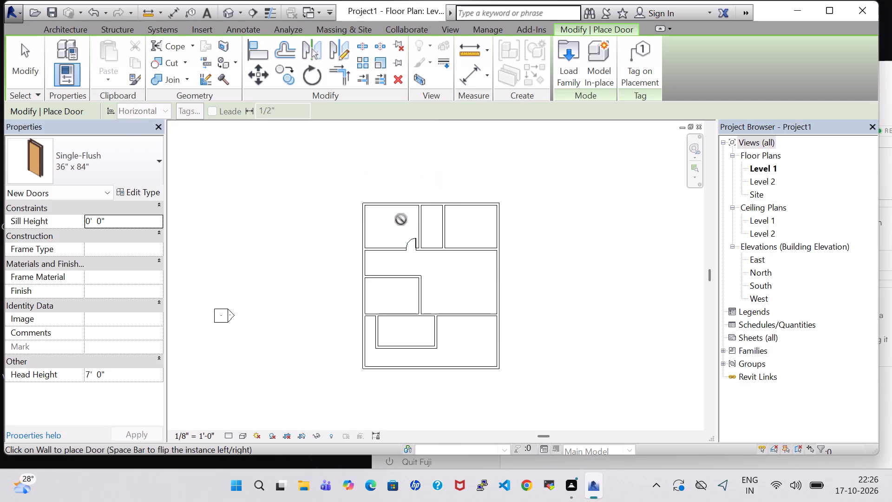
pyautogui.press('Escape')
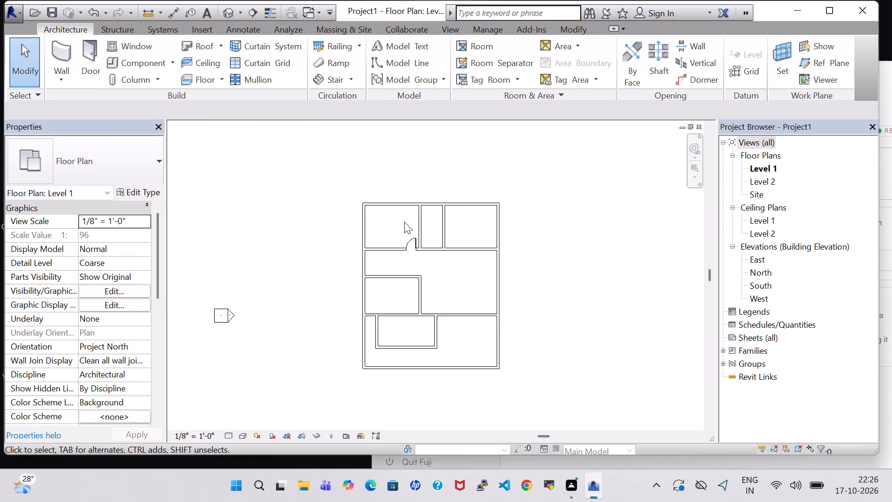
# Draw a cross partition at mid-length of the narrow space between the two north rooms, splitting it into two bathrooms.
pyautogui.scroll(2, 405, 222)
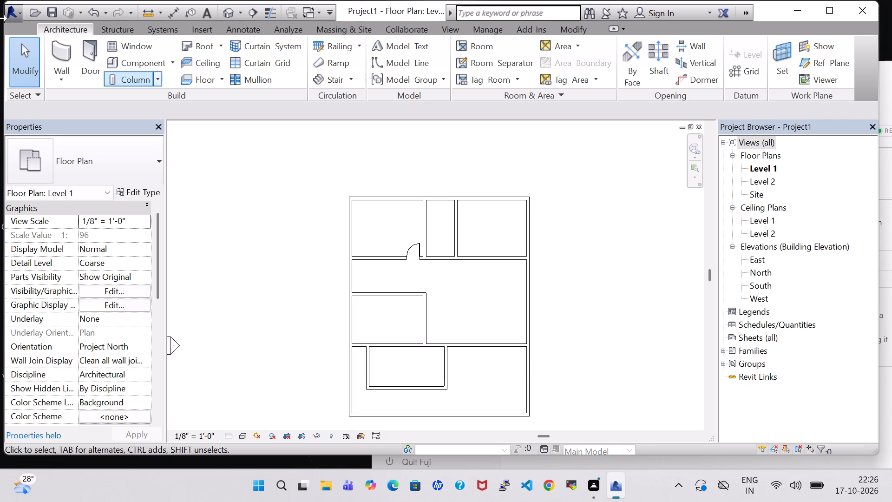
pyautogui.click(59, 49)
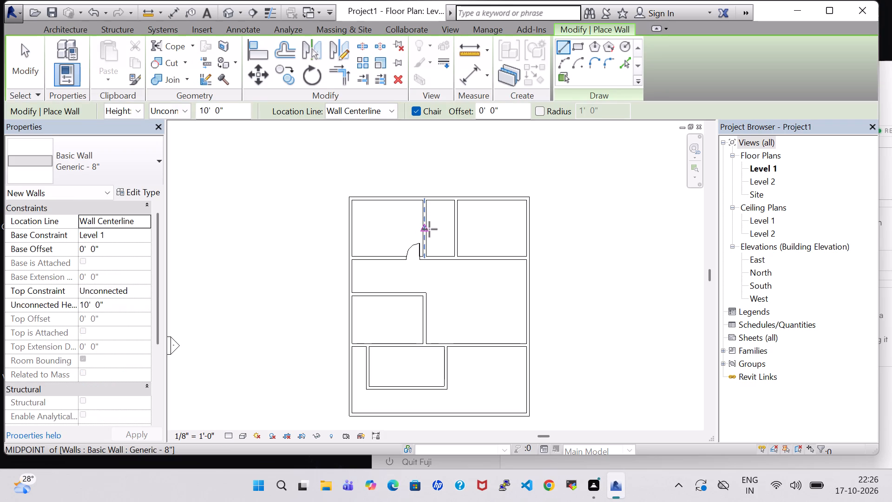
pyautogui.click(424, 229)
pyautogui.click(456, 228)
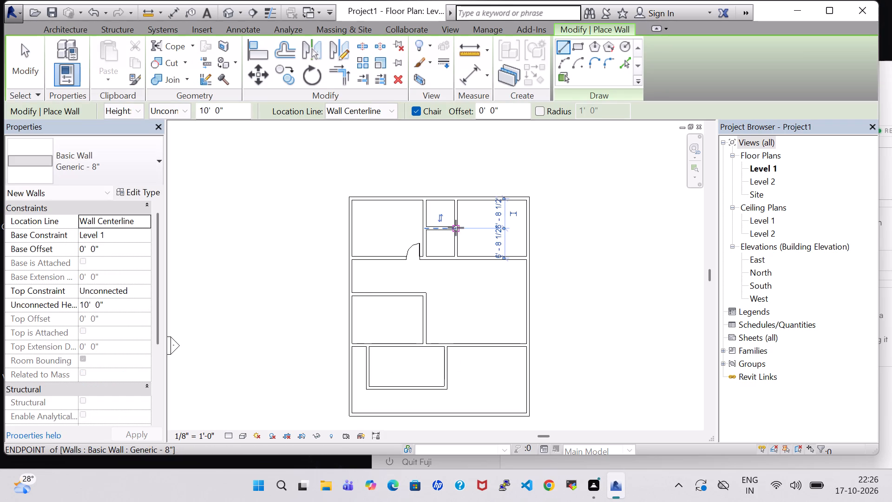
pyautogui.press('Escape')
pyautogui.press('Escape')
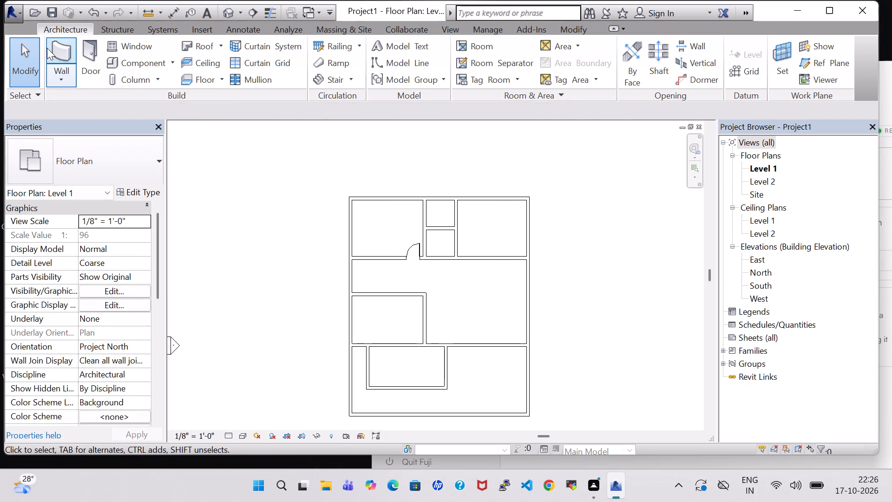
# Place a flipped Single-Flush 30" x 80" door between the northwest room and the southern bathroom, about 1'-10" south of the cross partition.
pyautogui.click(51, 48)
pyautogui.scroll(6, 309, 165)
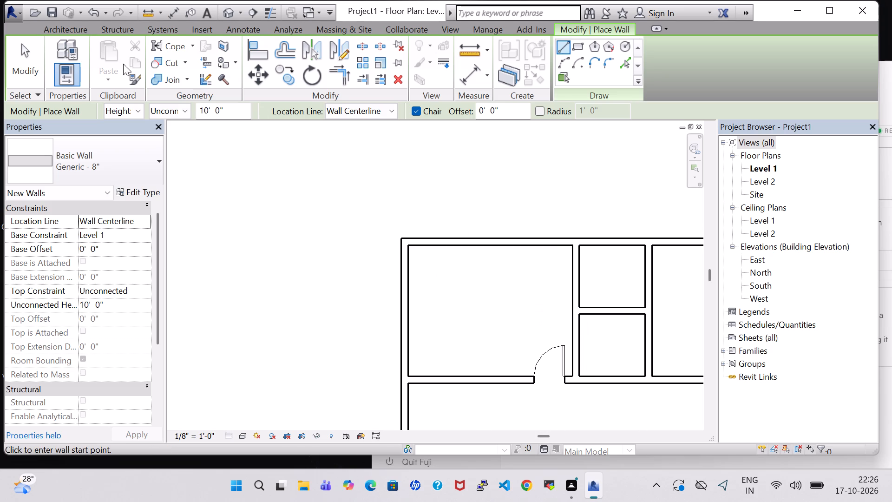
pyautogui.click(79, 26)
pyautogui.click(89, 54)
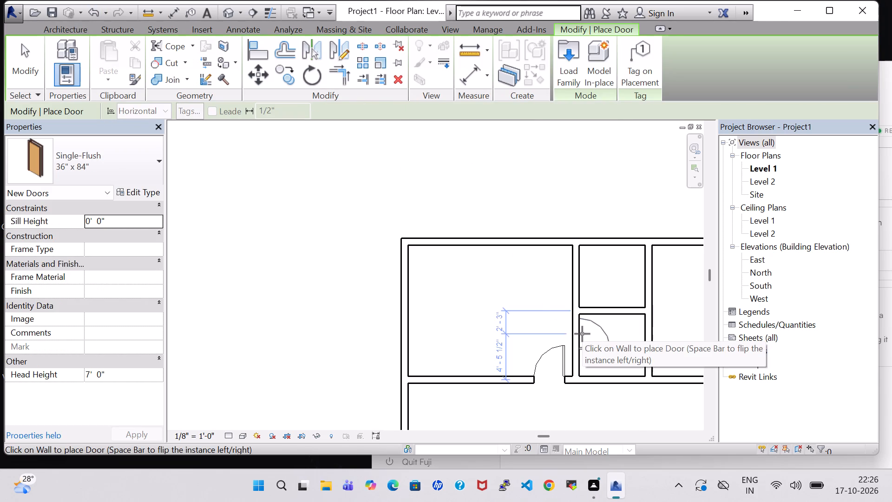
pyautogui.click(115, 165)
pyautogui.click(95, 245)
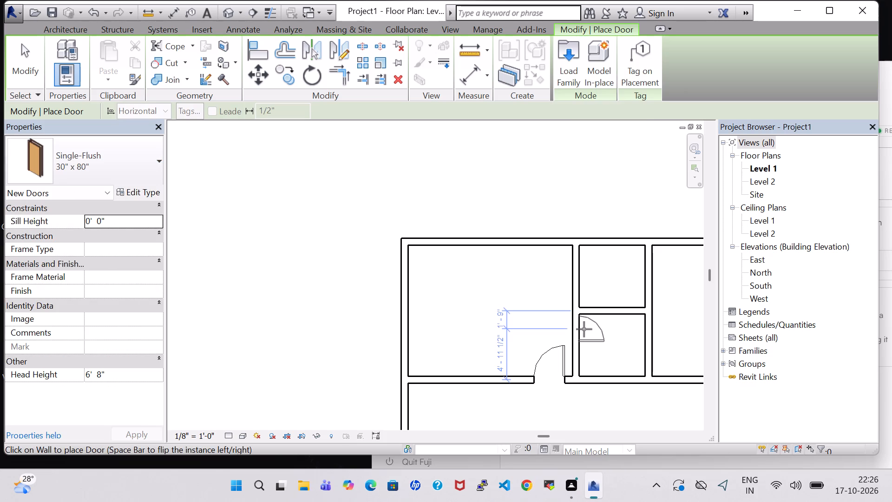
pyautogui.press('space')
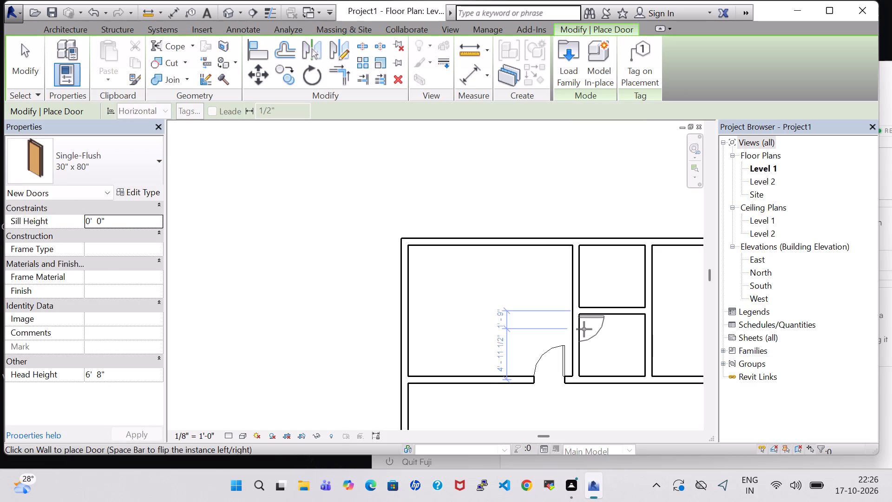
pyautogui.click(583, 330)
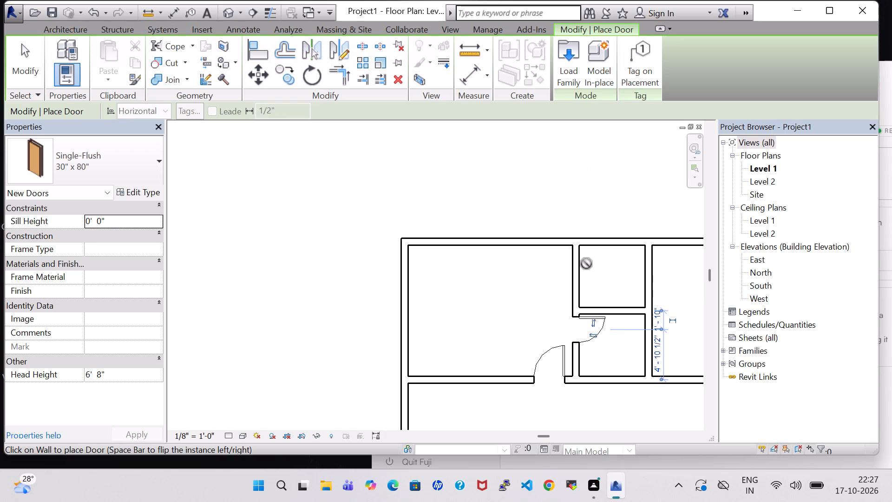
pyautogui.press('Escape')
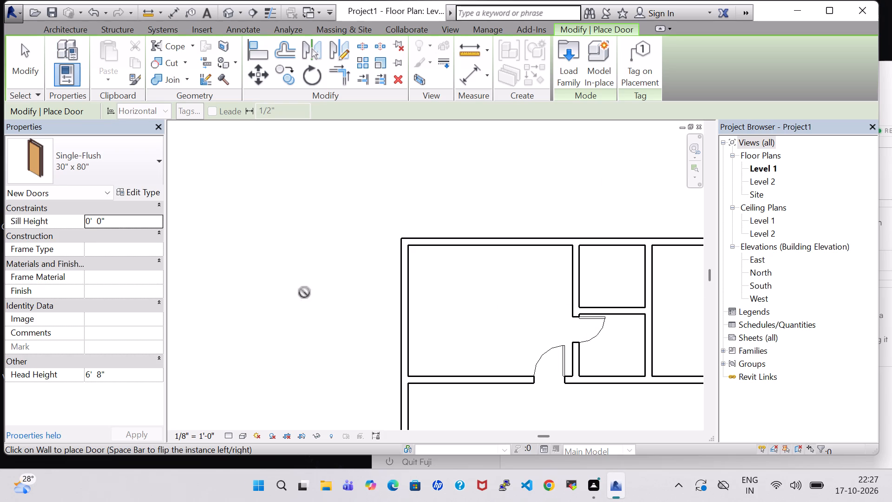
# Place a Single-Flush 30" x 80" door between the northeast room and the northern bathroom, about 1'-9" north of the cross partition.
pyautogui.click(640, 293)
pyautogui.scroll(-2, 635, 291)
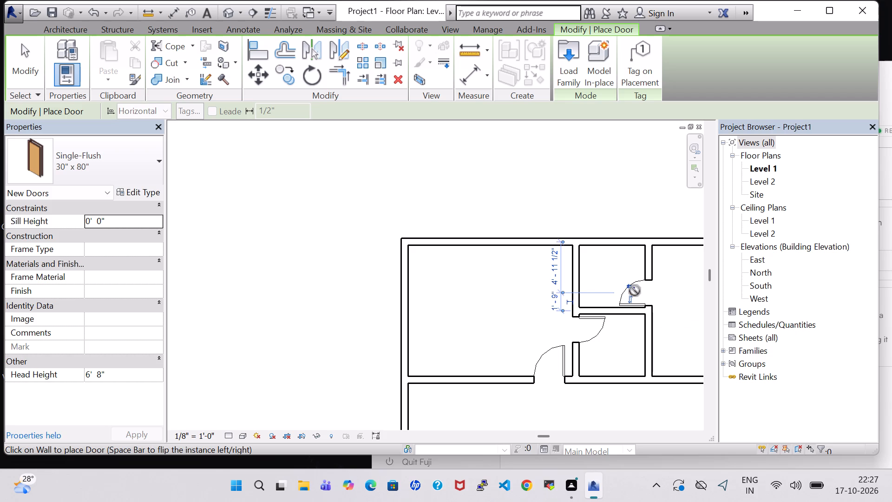
pyautogui.scroll(-3, 635, 291)
pyautogui.moveTo(635, 291); pyautogui.dragTo(494, 235, button='middle')
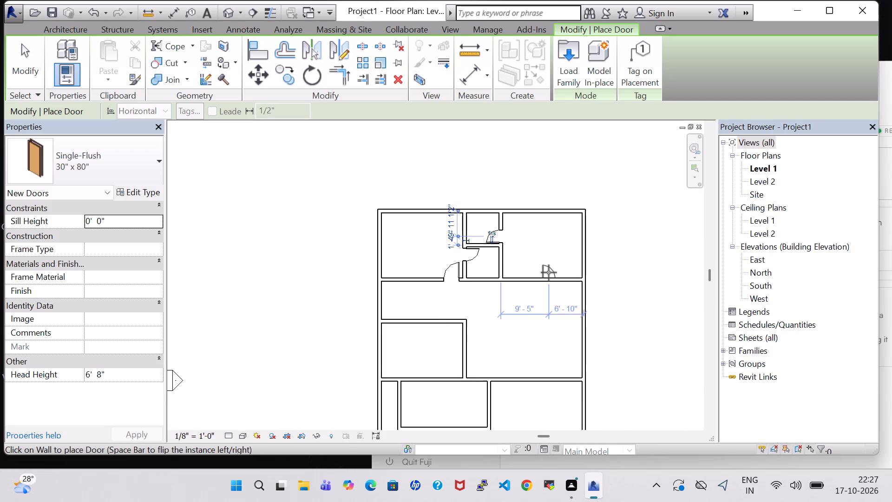
pyautogui.press('Escape')
pyautogui.press('Escape')
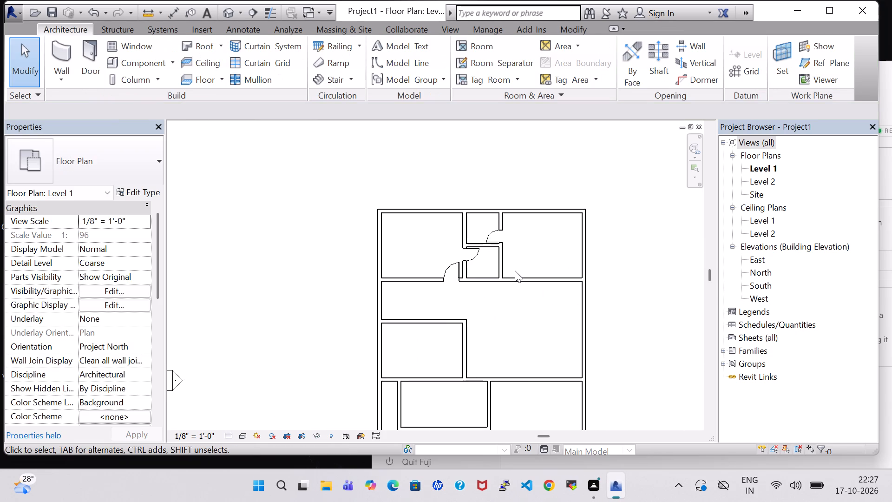
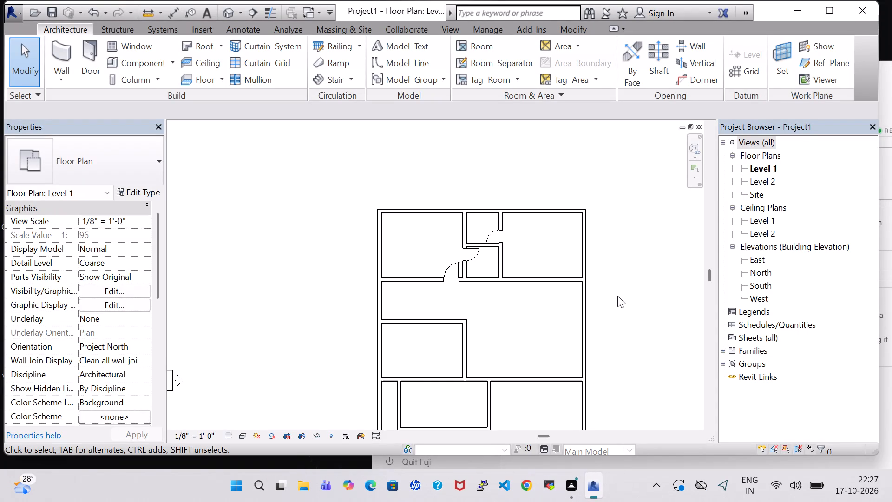
# Examine the model in the default 3D view with the Realistic visual style, and return to the Level 1 floor plan.
pyautogui.click(231, 12)
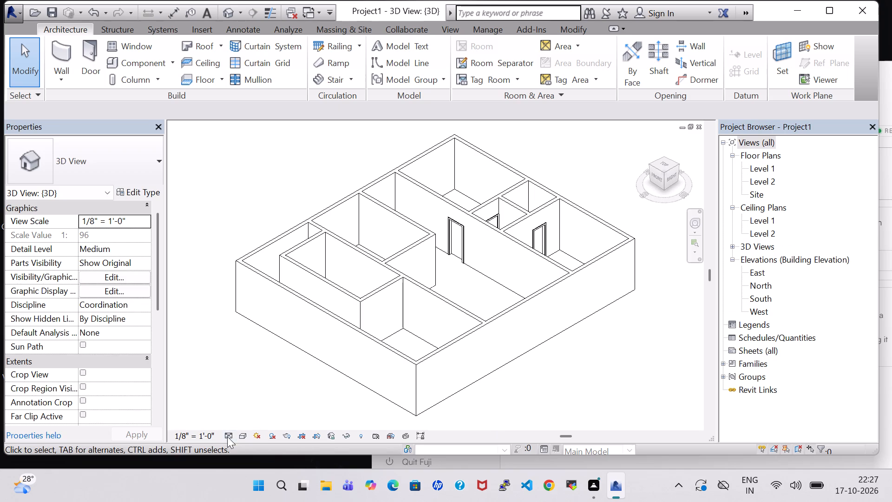
pyautogui.click(247, 436)
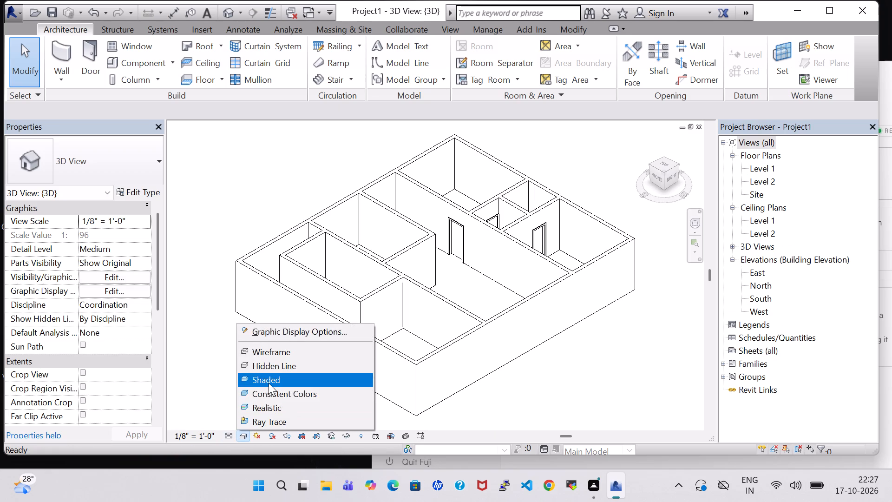
pyautogui.click(289, 408)
pyautogui.moveTo(555, 352); pyautogui.dragTo(555, 348, button='middle')
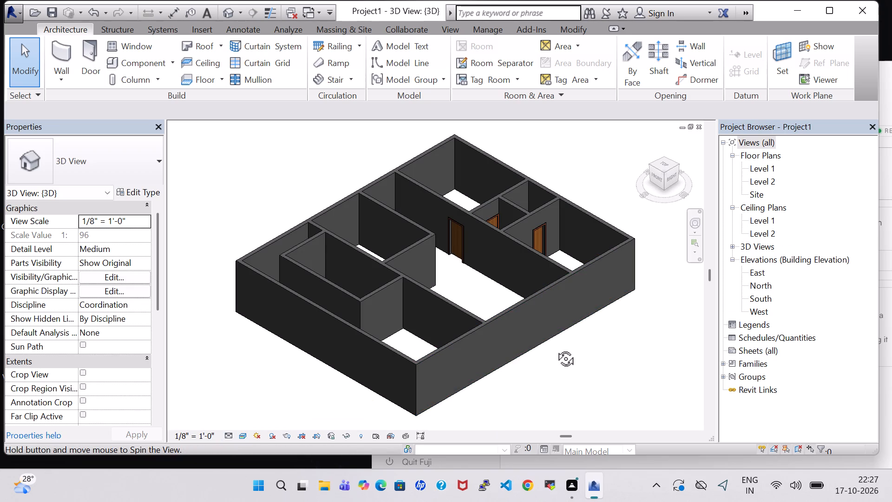
pyautogui.moveTo(555, 348); pyautogui.dragTo(633, 316, button='middle')
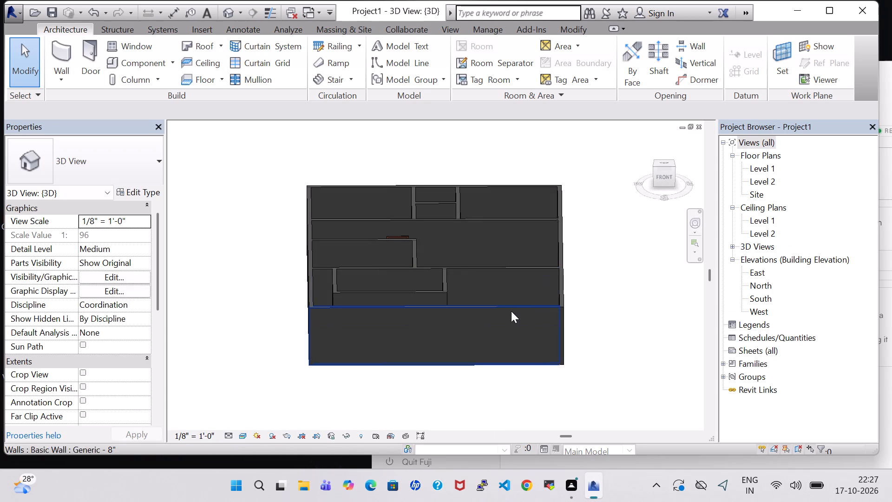
pyautogui.moveTo(589, 273); pyautogui.dragTo(589, 313, button='middle')
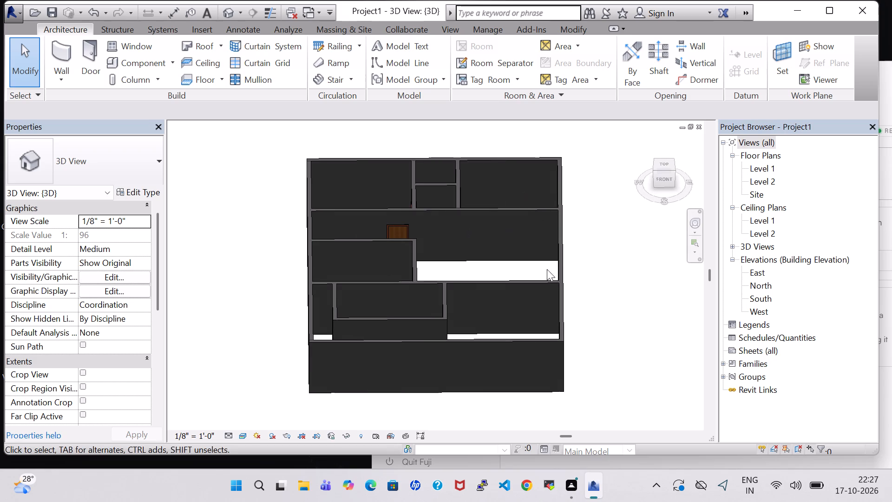
pyautogui.doubleClick(767, 170)
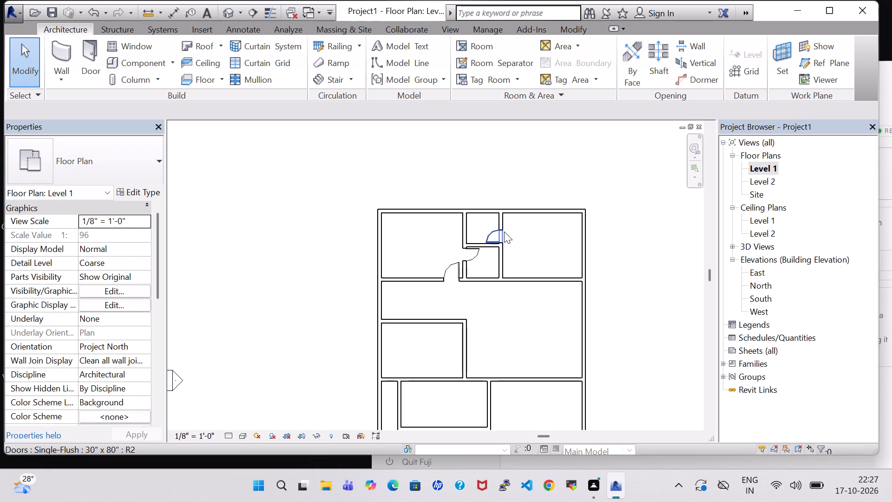
pyautogui.click(661, 247)
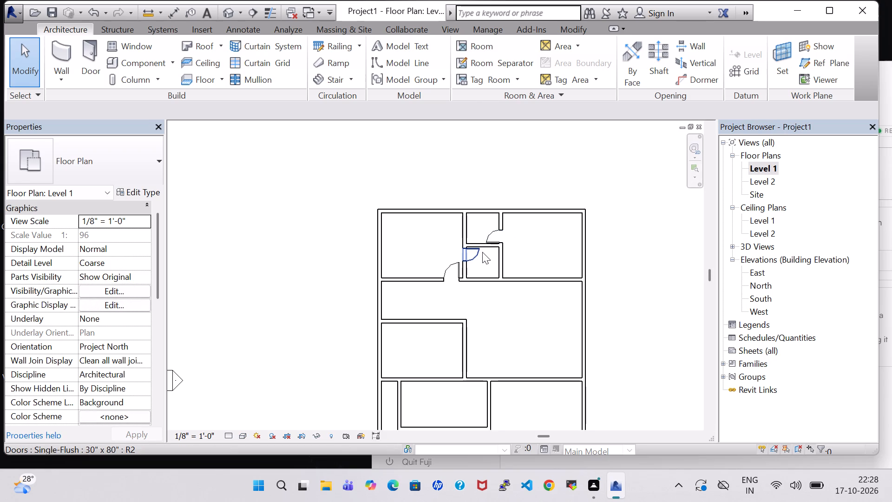
# Place a flipped Single-Flush 36" x 84" door in the northeast room's south wall, about 2'-1" from its west partition.
pyautogui.click(89, 50)
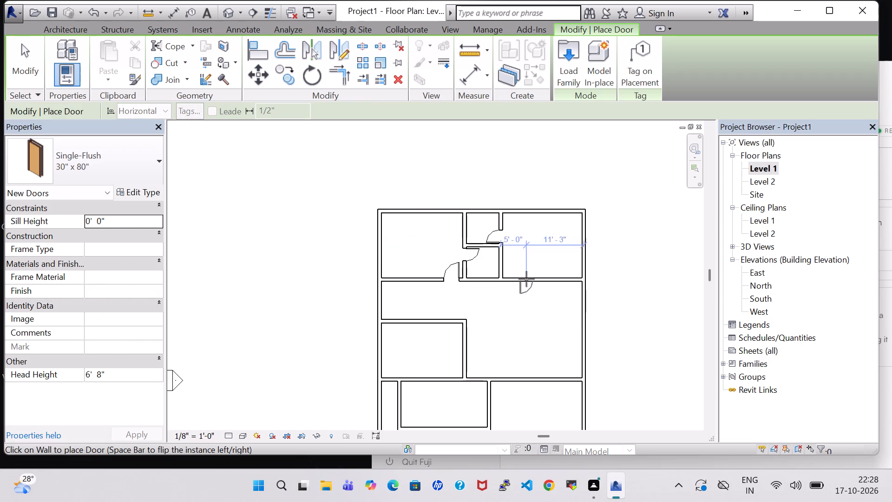
pyautogui.click(117, 172)
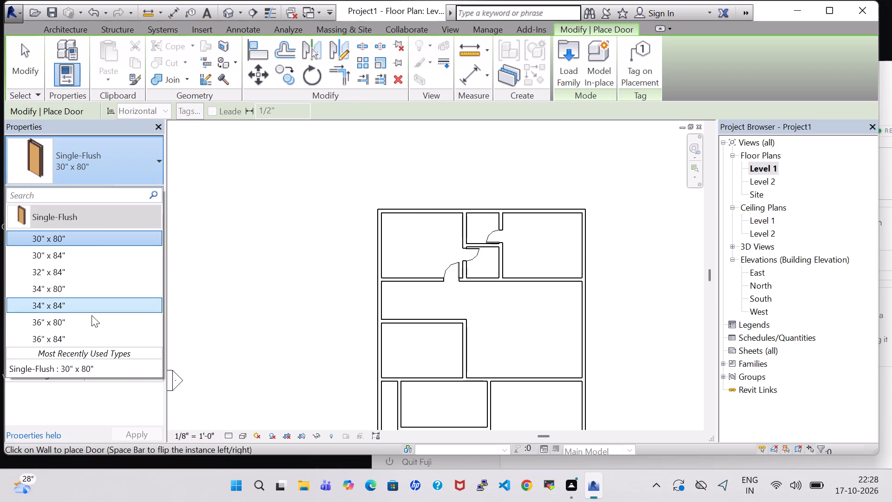
pyautogui.click(91, 333)
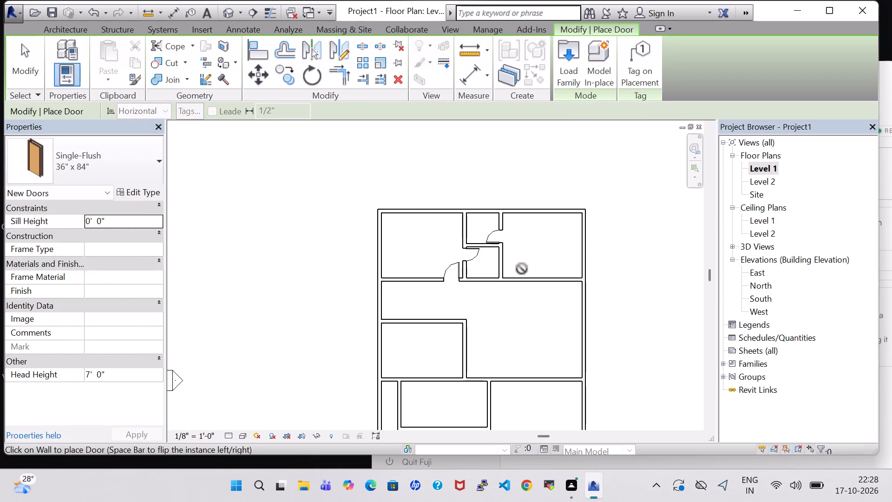
pyautogui.scroll(3, 510, 276)
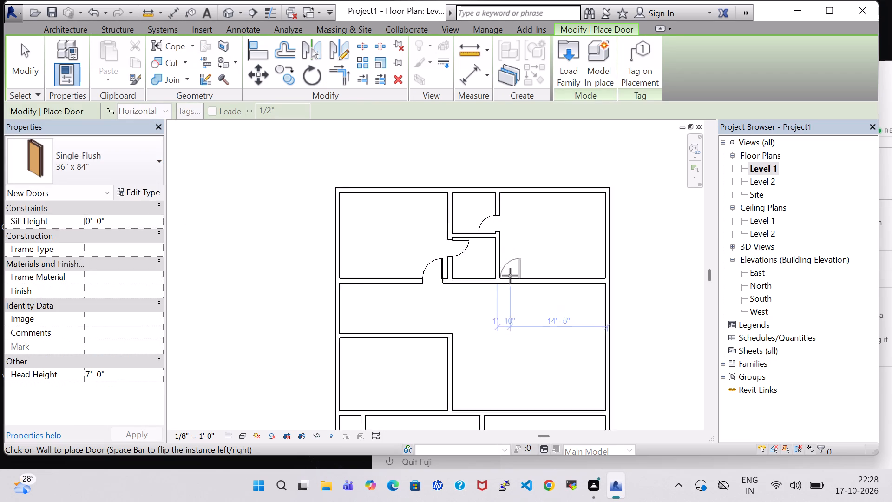
pyautogui.scroll(2, 510, 276)
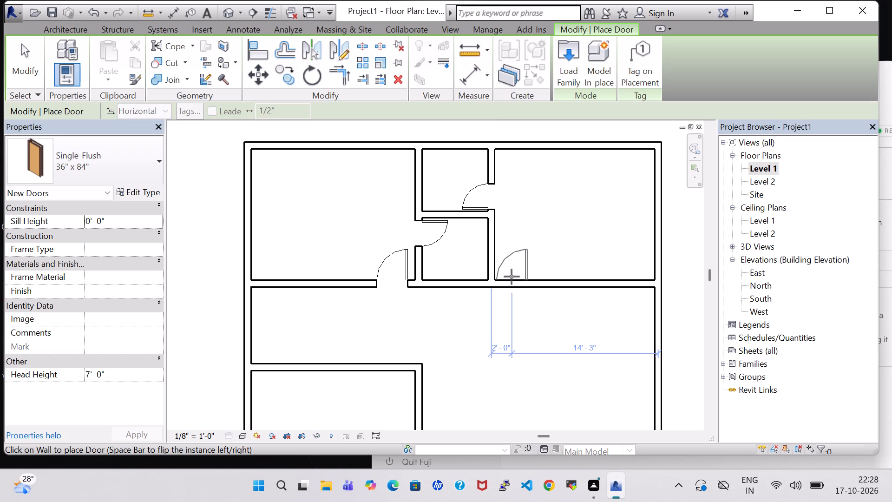
pyautogui.press('space')
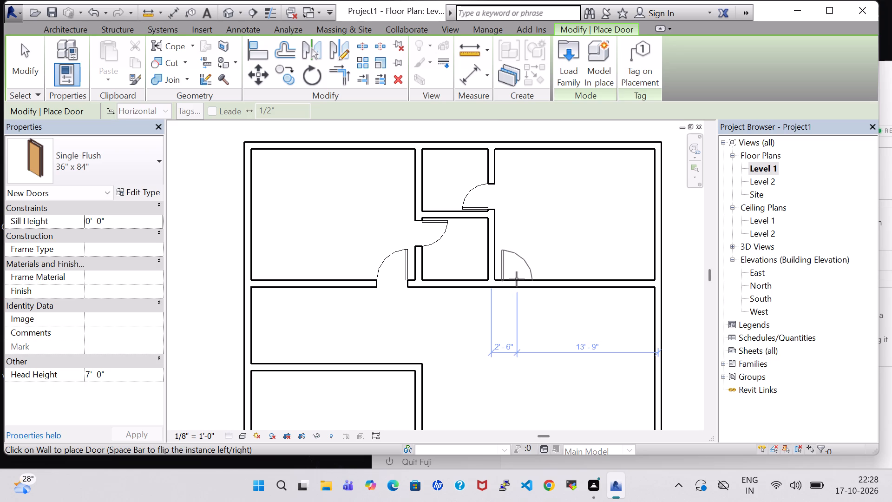
pyautogui.click(513, 280)
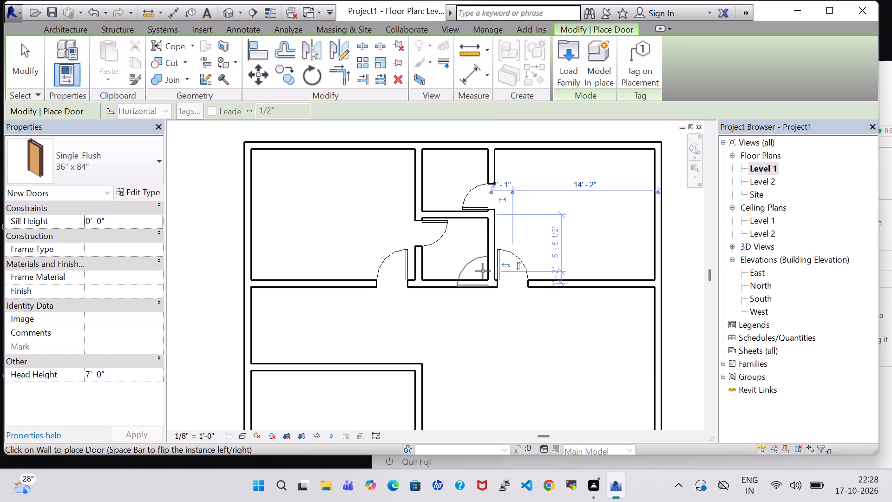
pyautogui.scroll(-3, 483, 271)
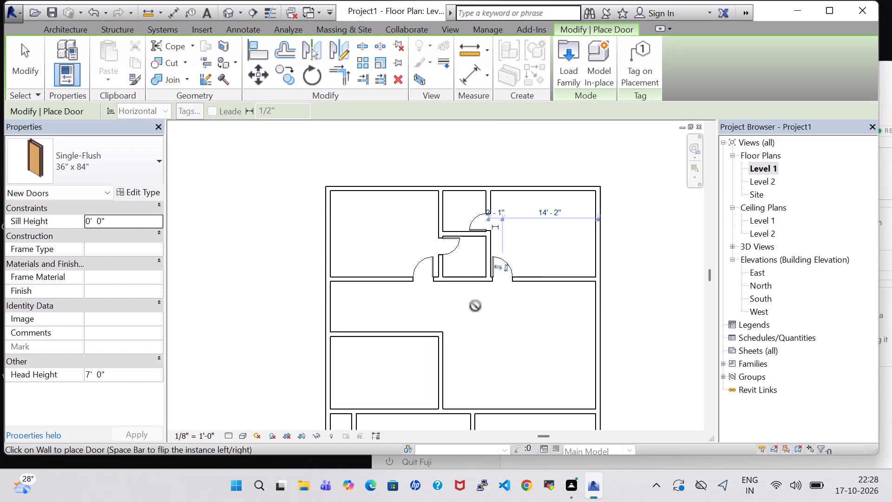
pyautogui.press('Escape')
pyautogui.press('Escape')
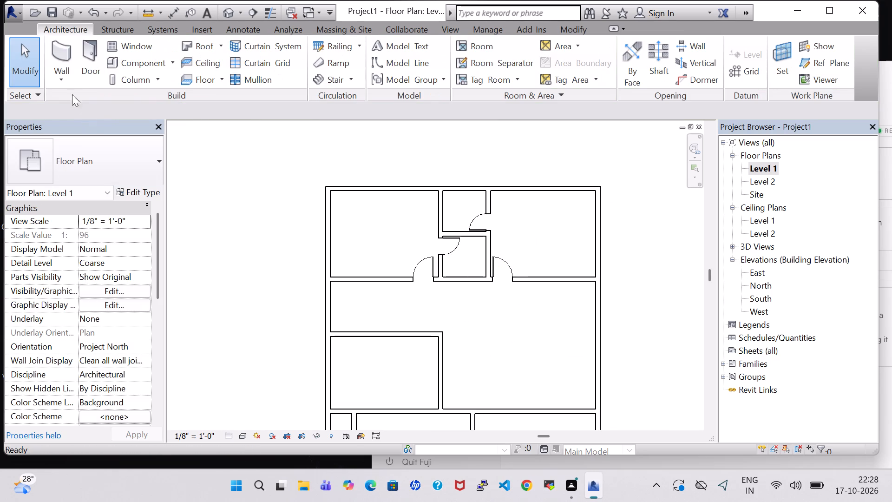
# Duplicate the wall type of the partition between the northwest room and the bathrooms as inner wall 6".
pyautogui.click(435, 211)
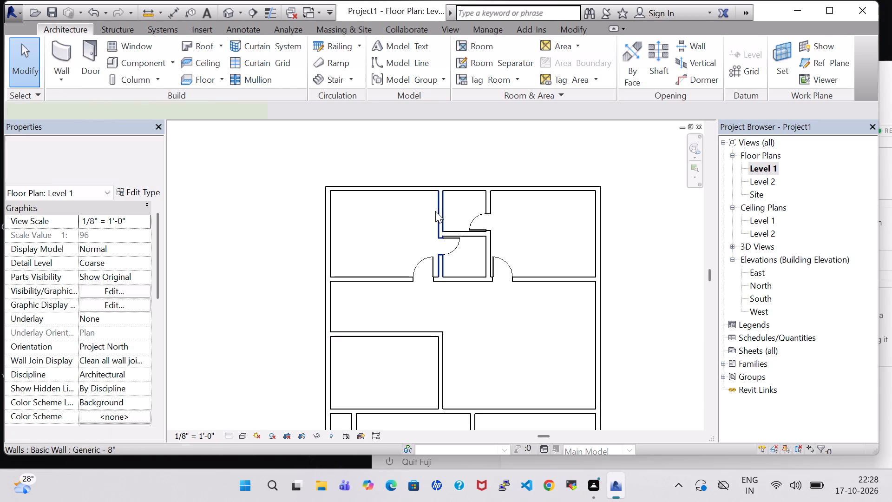
pyautogui.click(140, 190)
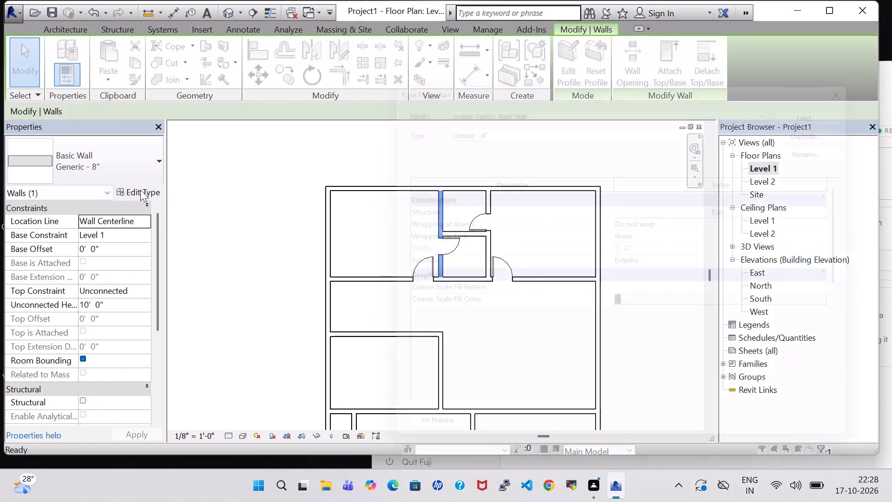
pyautogui.click(845, 122)
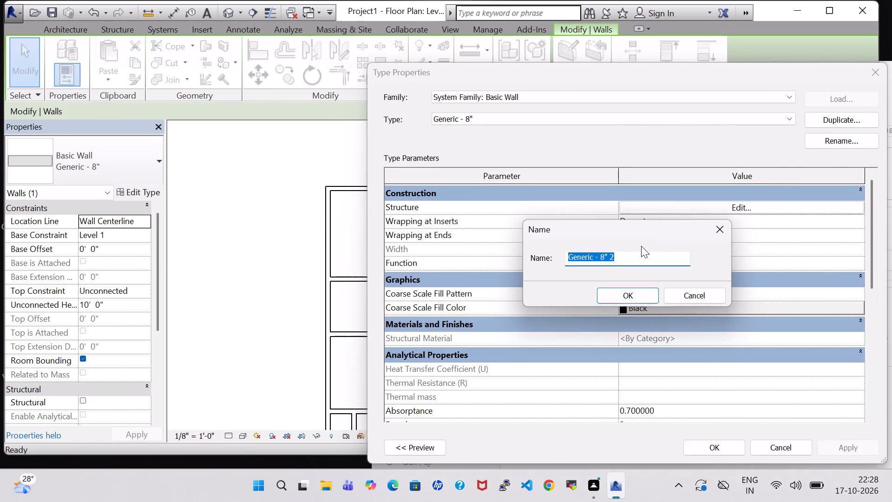
pyautogui.click(639, 255)
pyautogui.press('BackSpace')
pyautogui.press('BackSpace')
pyautogui.press('BackSpace')
pyautogui.press('BackSpace')
pyautogui.press('BackSpace')
pyautogui.press('BackSpace')
pyautogui.press('BackSpace')
pyautogui.press('BackSpace')
pyautogui.press('BackSpace')
pyautogui.press('BackSpace')
pyautogui.press('BackSpace')
pyautogui.press('BackSpace')
pyautogui.press('BackSpace')
pyautogui.press('BackSpace')
pyautogui.press('BackSpace')
pyautogui.press('BackSpace')
pyautogui.press('BackSpace')
pyautogui.press('BackSpace')
pyautogui.press('BackSpace')
pyautogui.press('BackSpace')
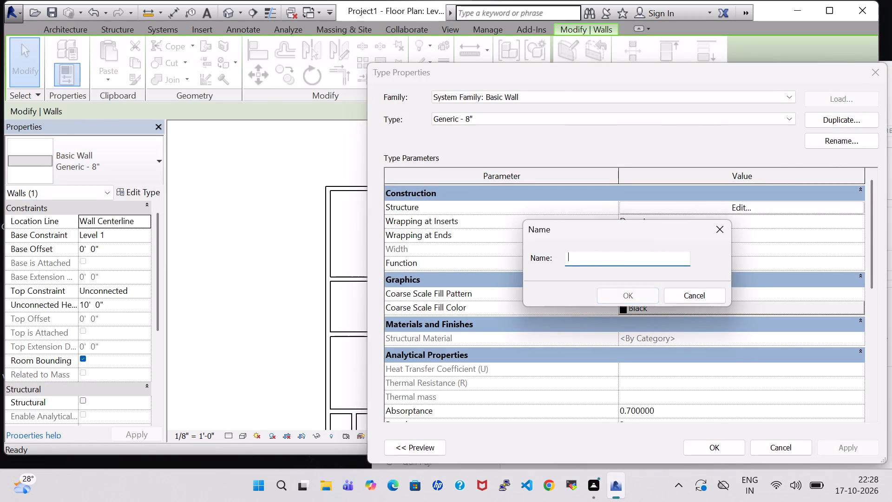
pyautogui.write('inn')
pyautogui.write('er wall')
pyautogui.press('space')
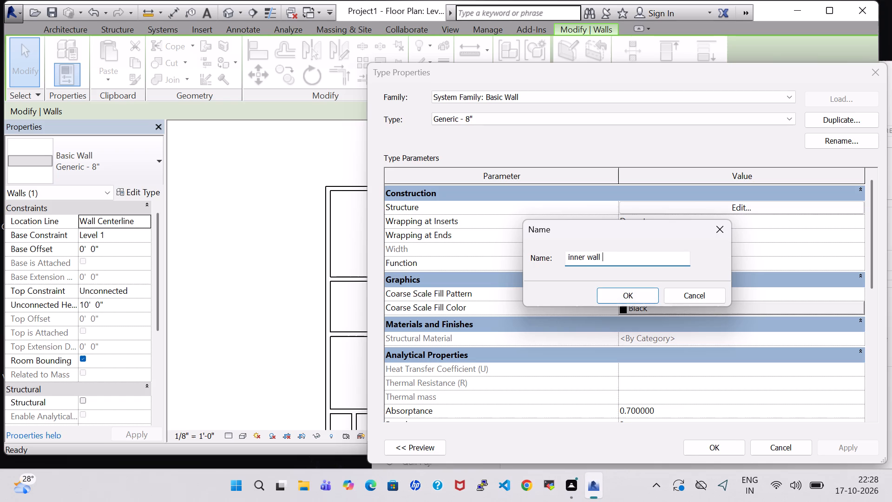
pyautogui.write('6')
pyautogui.hotkey('shift', '"')
pyautogui.press('Return')
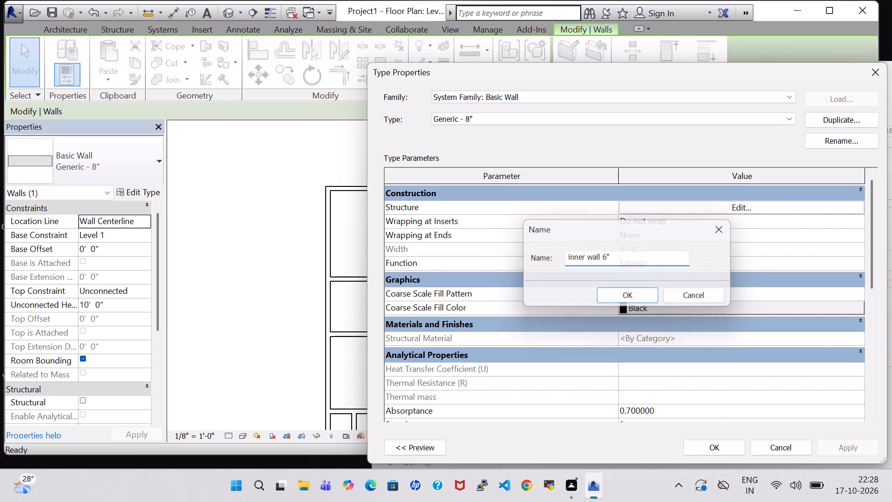
# Set the structure layer thickness of the inner wall 6" type to 6" and apply it to the selected partition.
pyautogui.click(754, 211)
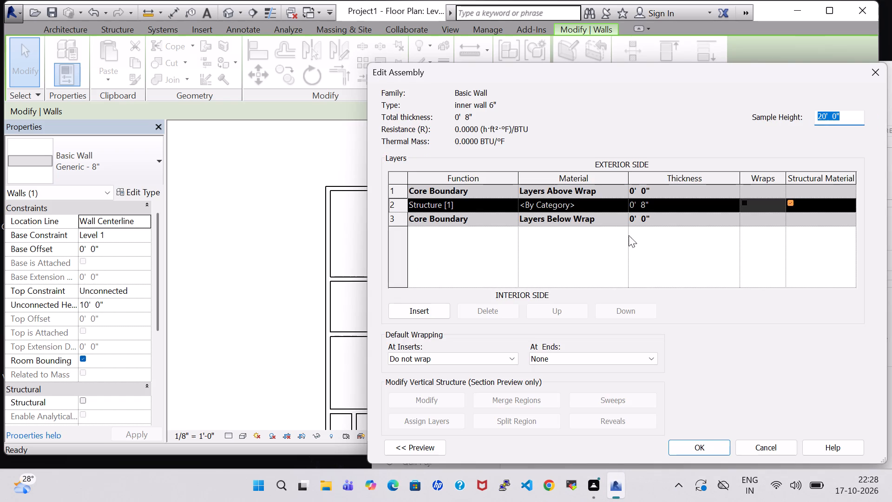
pyautogui.click(648, 208)
pyautogui.press('BackSpace')
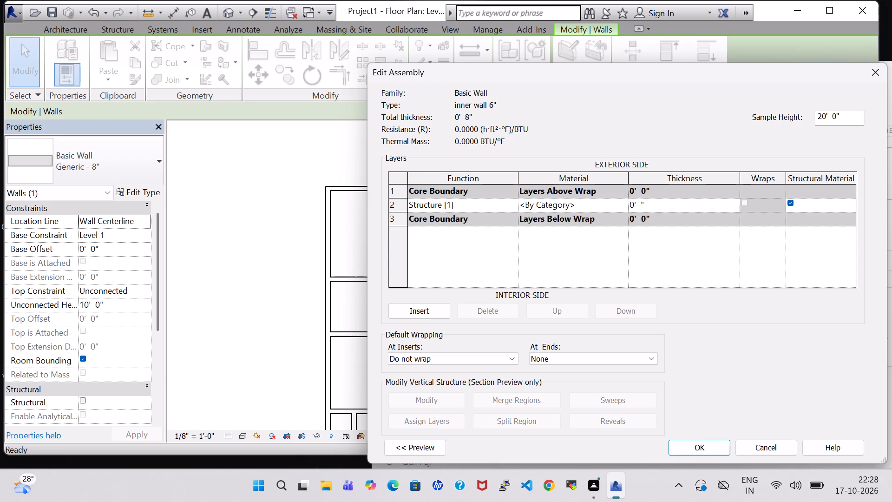
pyautogui.press('6')
pyautogui.click(709, 447)
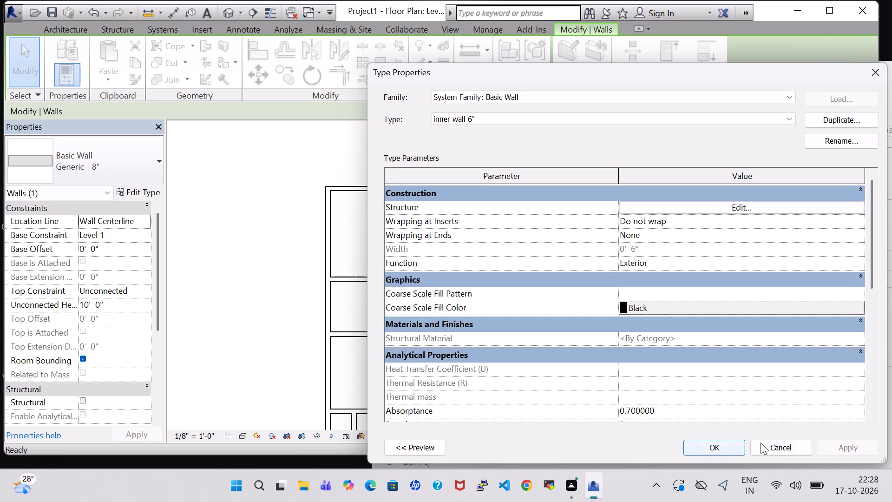
pyautogui.click(714, 446)
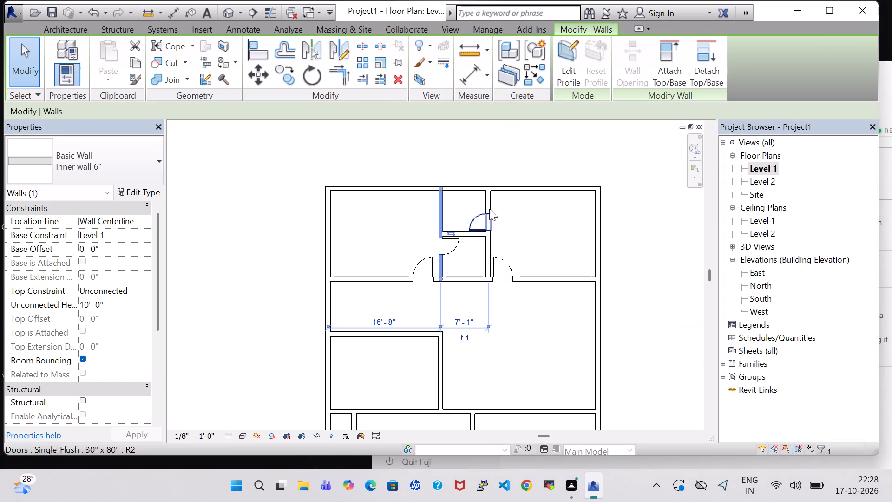
# Change the bathrooms' east partition, their cross partition and the long wall south of the north rooms to inner wall 6".
pyautogui.click(490, 201)
pyautogui.click(156, 159)
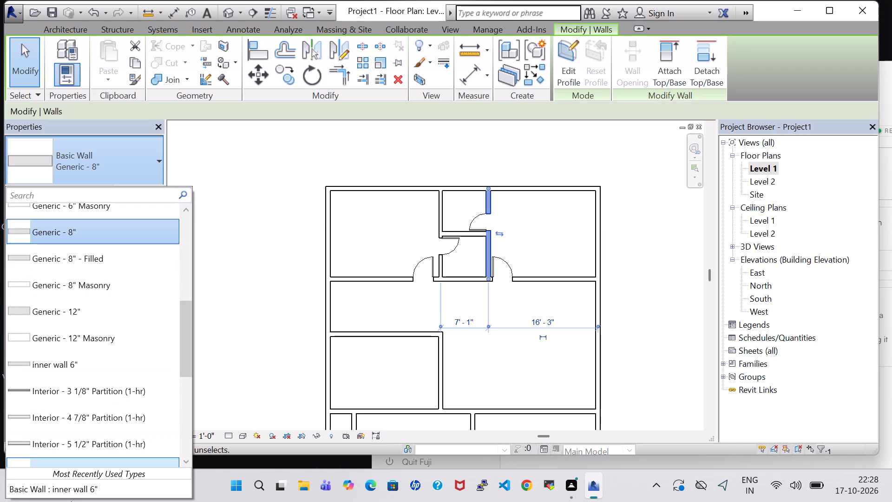
pyautogui.click(72, 488)
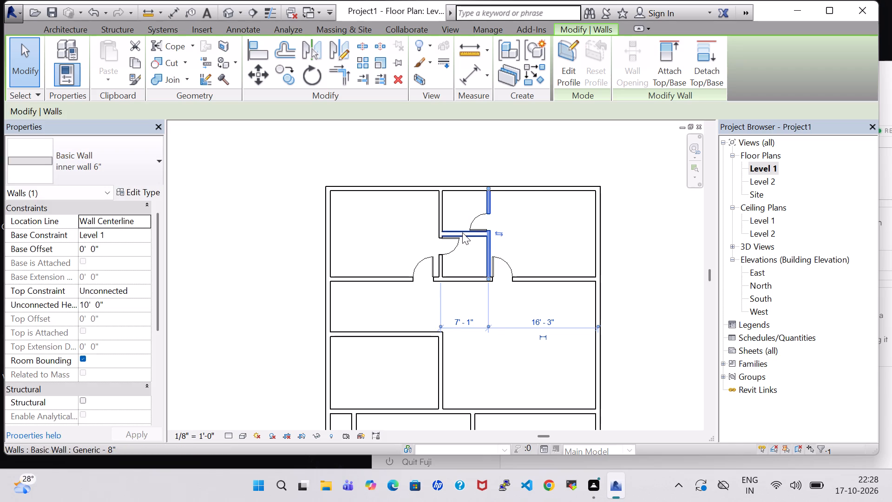
pyautogui.click(462, 232)
pyautogui.click(119, 166)
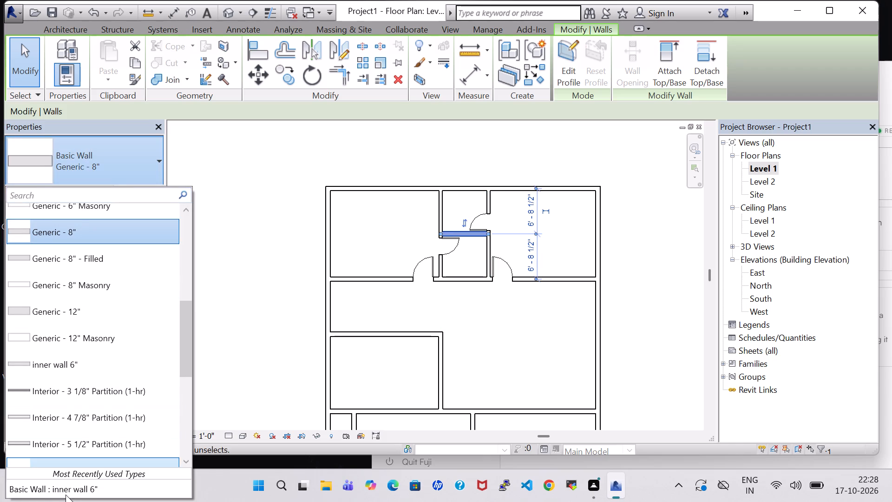
pyautogui.click(66, 495)
pyautogui.click(450, 276)
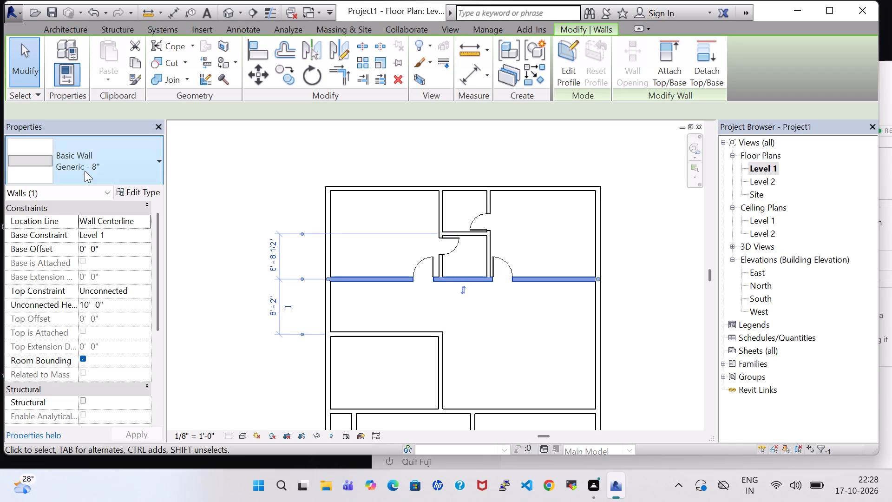
pyautogui.click(85, 171)
pyautogui.click(81, 494)
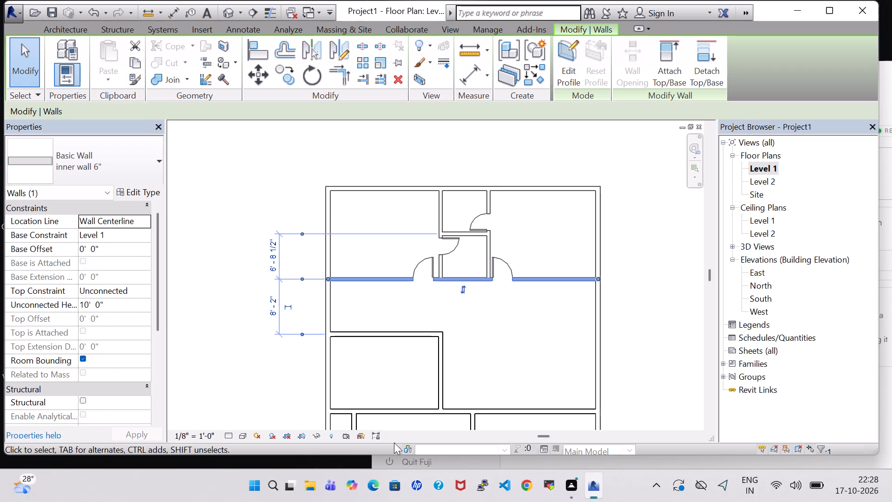
# Change the north and east walls of the middle west room to the inner wall 6" type.
pyautogui.click(393, 335)
pyautogui.click(125, 167)
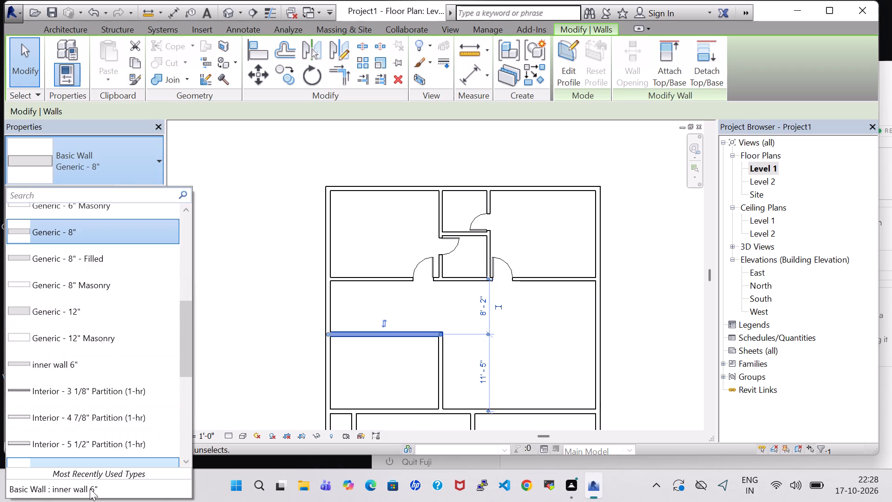
pyautogui.click(90, 489)
pyautogui.click(439, 376)
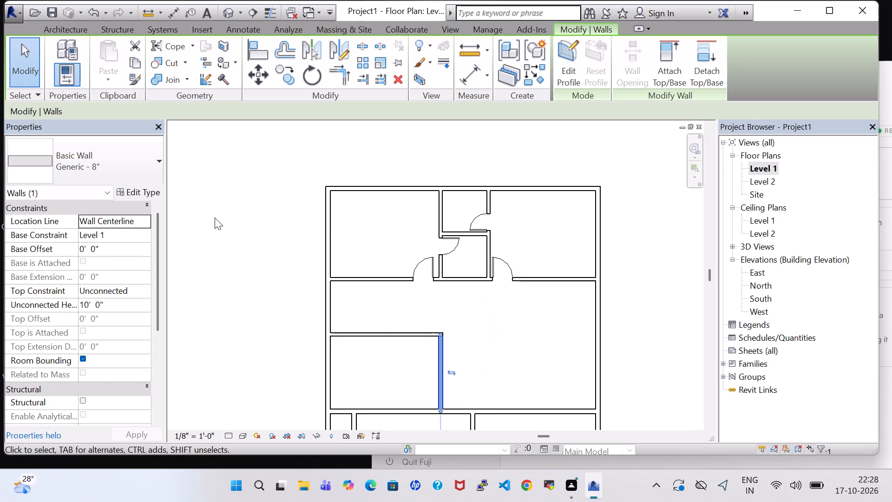
pyautogui.click(134, 165)
pyautogui.click(88, 493)
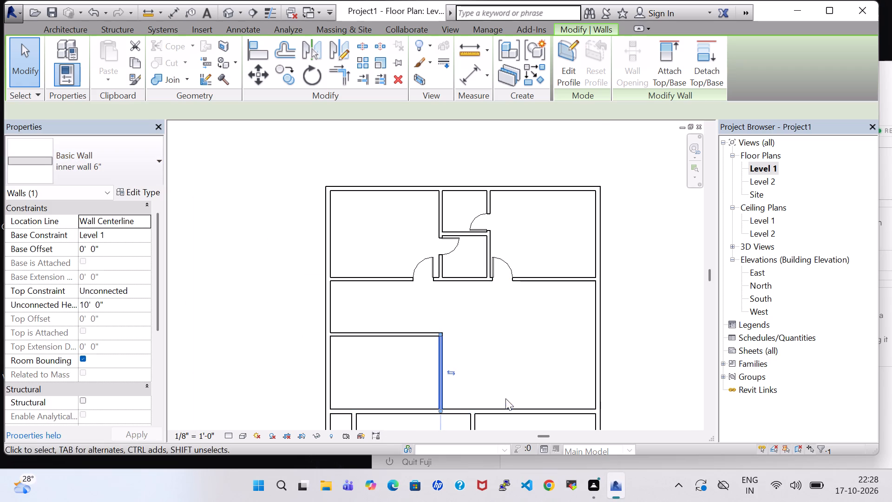
# Change the long wall north of the front area and the west, east and south walls of the small front room to inner wall 6".
pyautogui.moveTo(507, 372); pyautogui.dragTo(517, 212, button='middle')
pyautogui.click(415, 260)
pyautogui.click(121, 164)
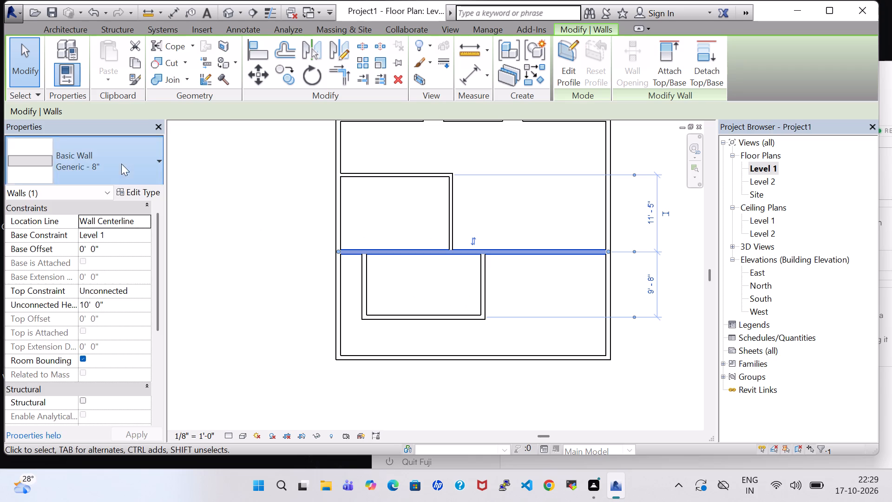
pyautogui.click(76, 491)
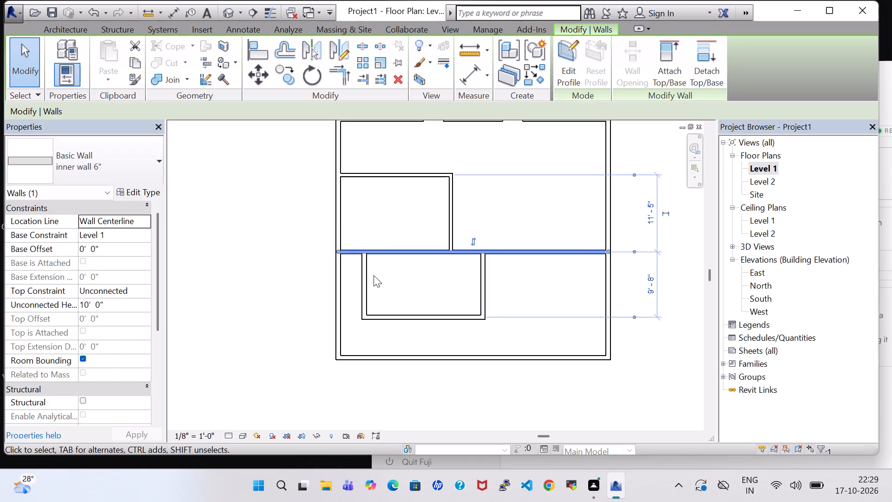
pyautogui.click(364, 275)
pyautogui.click(76, 147)
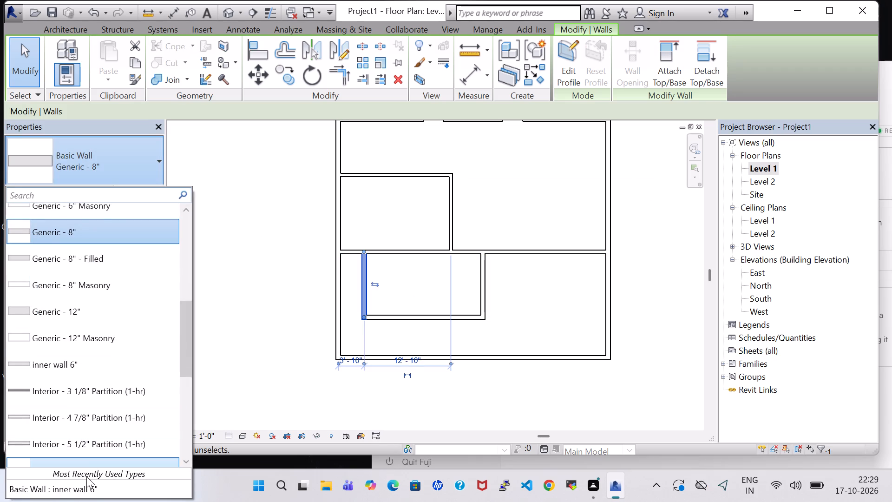
pyautogui.click(86, 488)
pyautogui.click(478, 282)
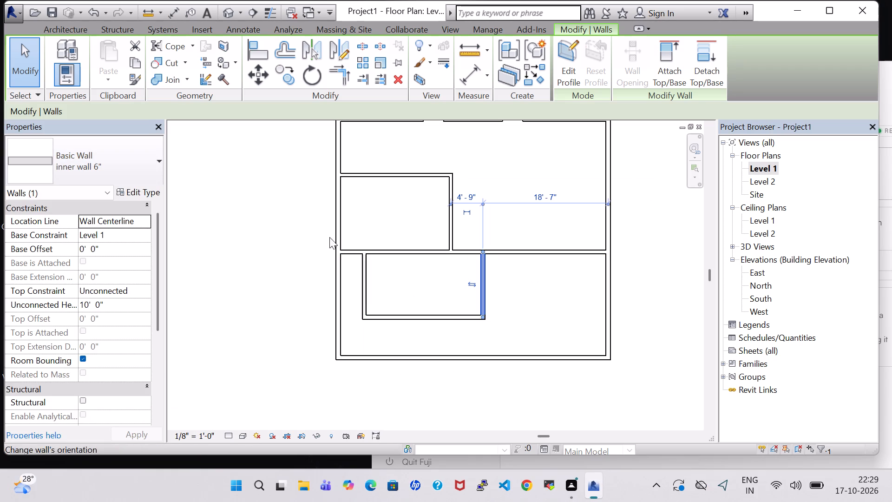
pyautogui.click(133, 160)
pyautogui.click(95, 496)
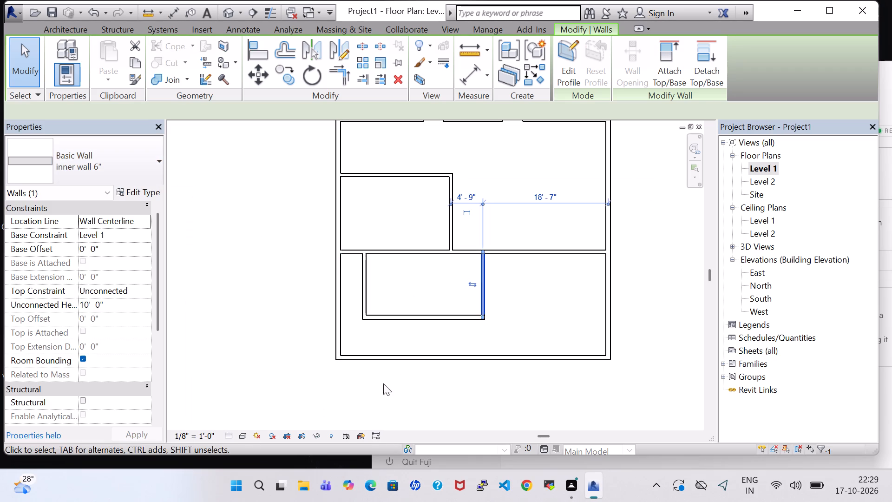
pyautogui.click(424, 312)
pyautogui.click(92, 156)
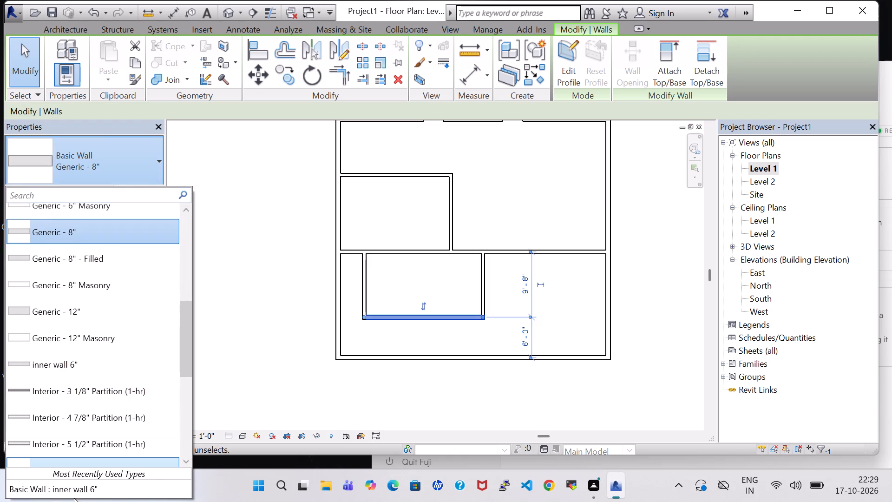
pyautogui.click(74, 495)
pyautogui.click(566, 287)
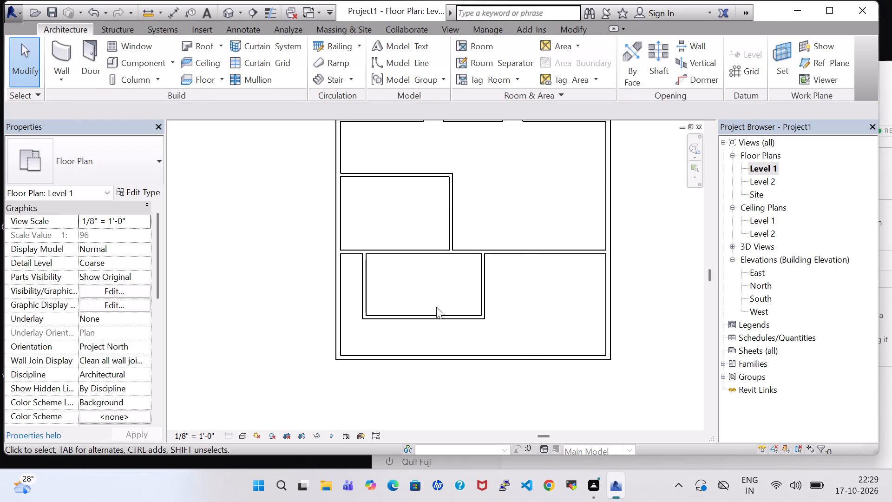
# Nudge the small front room's south wall north until it is about 8'-5" from the long wall.
pyautogui.click(443, 318)
pyautogui.press('Up')
pyautogui.press('Down')
pyautogui.press('Up')
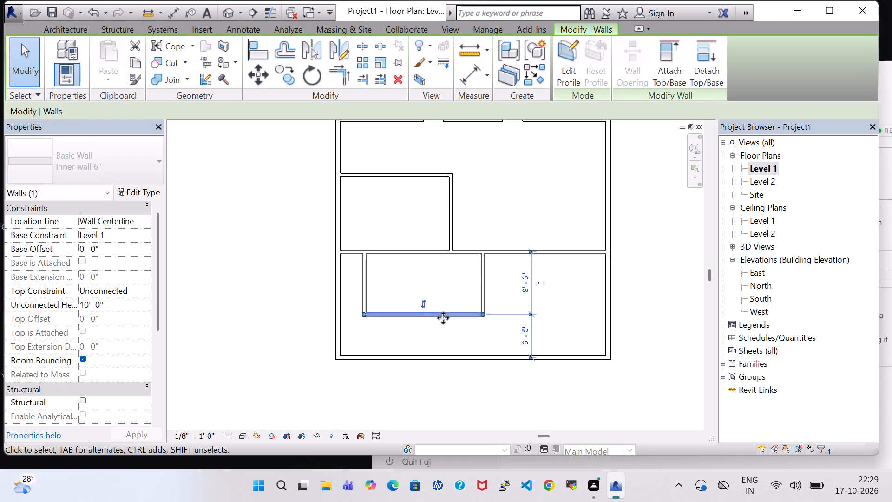
pyautogui.press('Down')
pyautogui.press('Up')
pyautogui.press('Down')
pyautogui.press('Up')
pyautogui.press('Up')
pyautogui.press('Up')
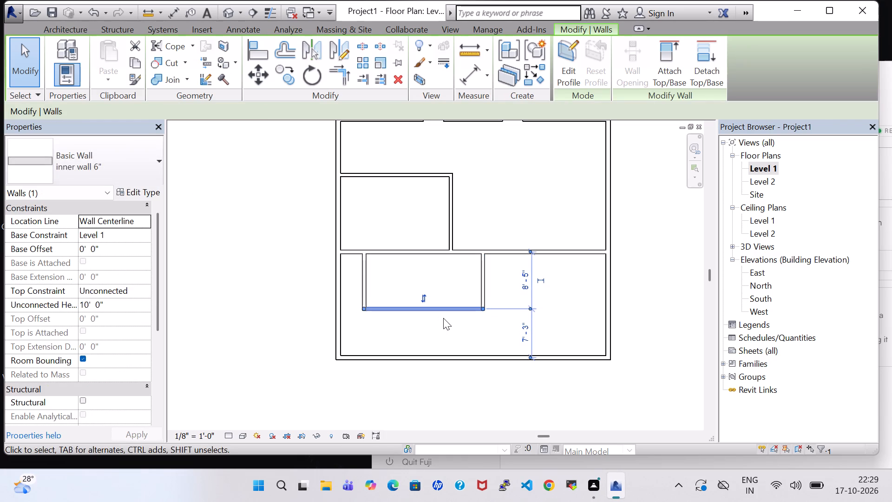
pyautogui.press('Up')
pyautogui.press('Down')
pyautogui.press('Up')
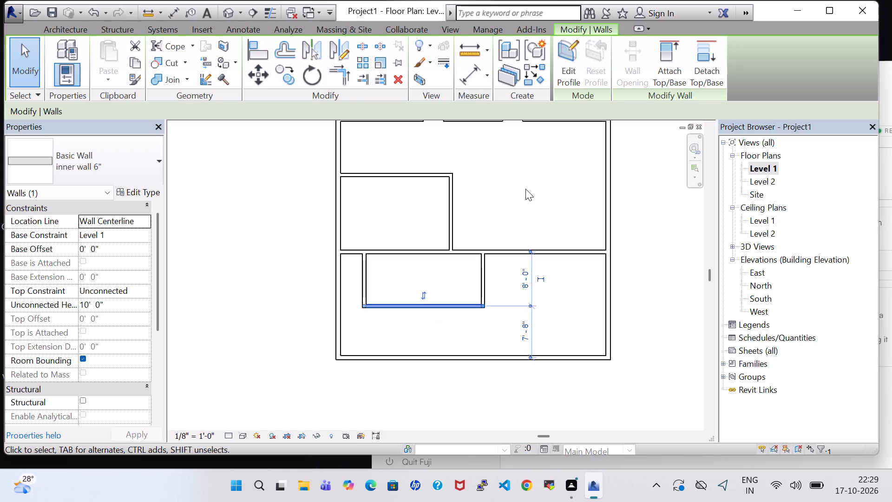
pyautogui.press('Down')
pyautogui.click(525, 189)
# Draw a Generic - 8" wall about 8'-2" long across the hall's west end, down to the middle west room's north wall.
pyautogui.moveTo(525, 189); pyautogui.dragTo(542, 276, button='middle')
pyautogui.scroll(1, 542, 276)
pyautogui.scroll(-2, 542, 275)
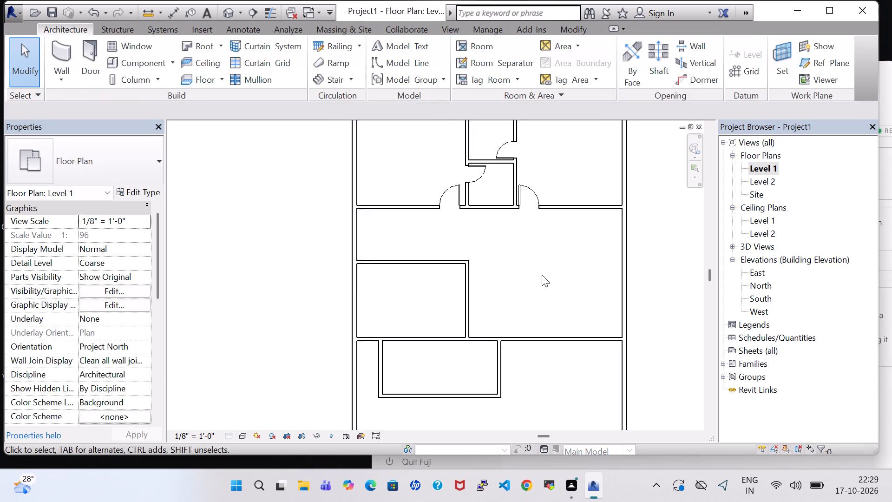
pyautogui.scroll(-1, 542, 275)
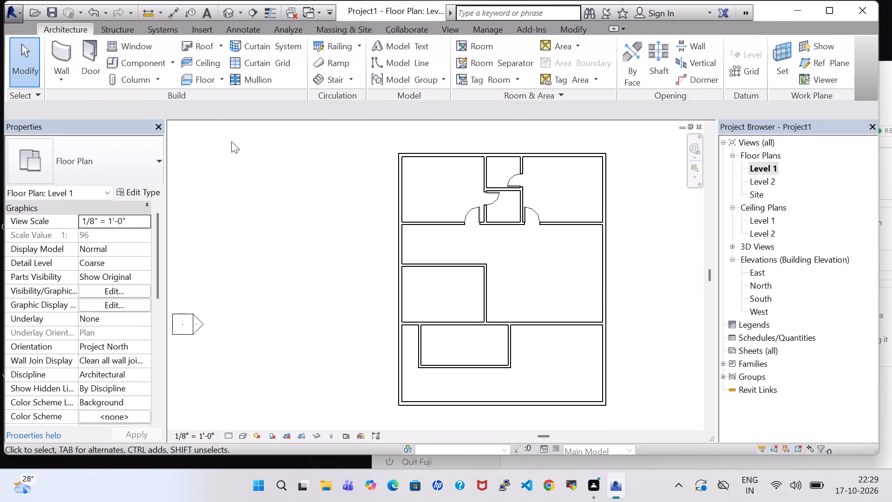
pyautogui.click(60, 58)
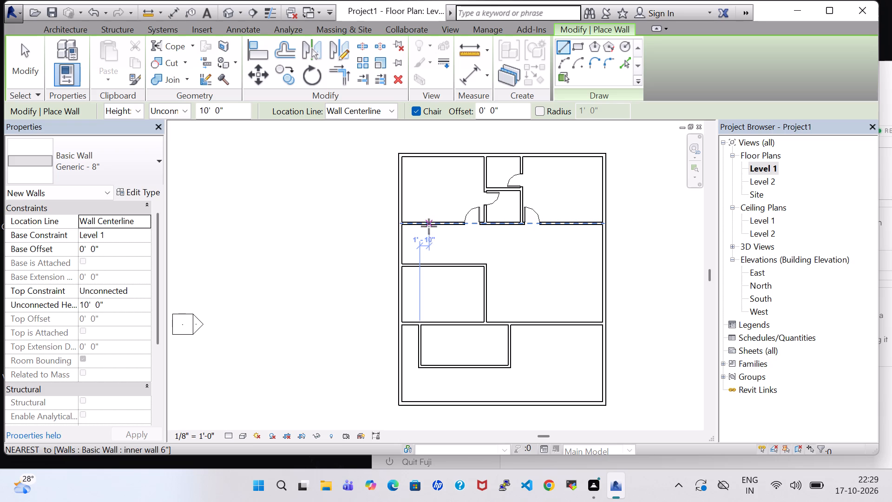
pyautogui.click(426, 226)
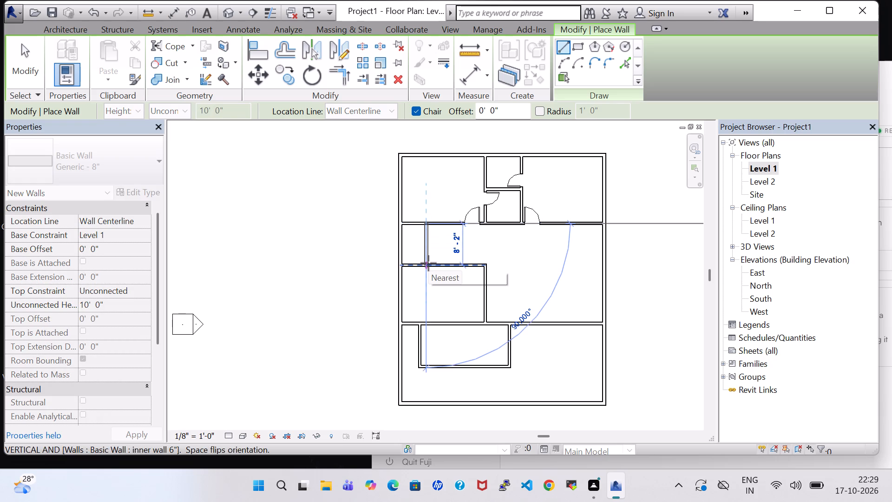
pyautogui.click(428, 263)
pyautogui.press('Escape')
pyautogui.press('Escape')
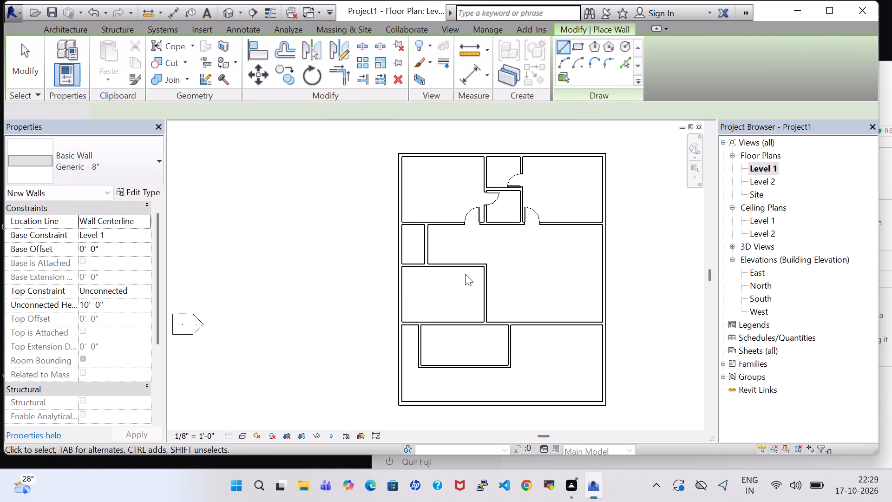
# Place a Single-Flush 36" x 84" door in the new partition, swinging into the small west room, about 2'-1" from its south wall.
pyautogui.click(99, 49)
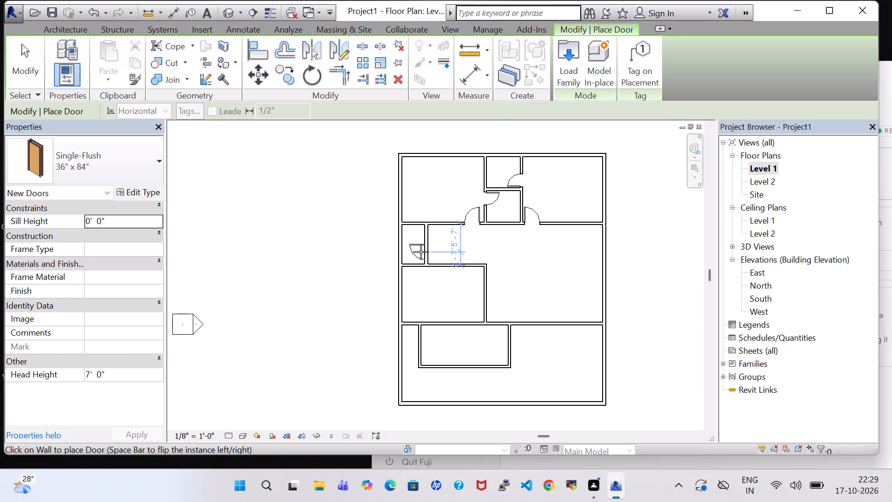
pyautogui.scroll(6, 421, 252)
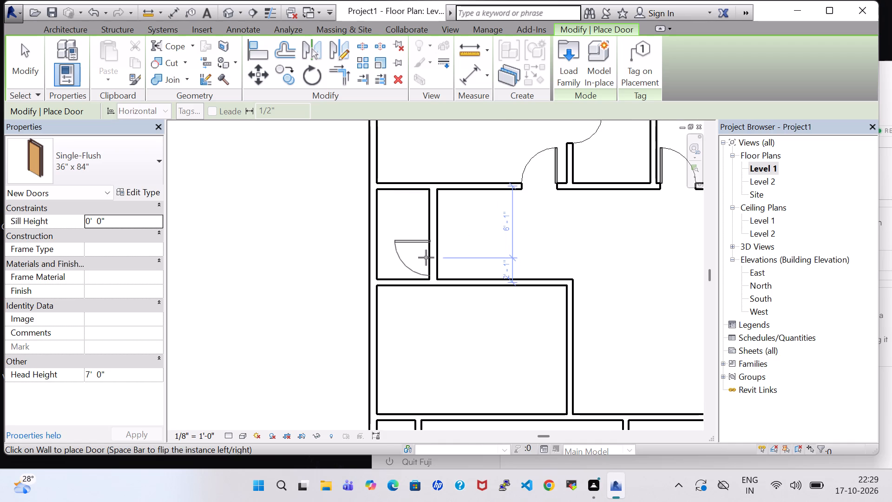
pyautogui.press('space')
pyautogui.click(426, 258)
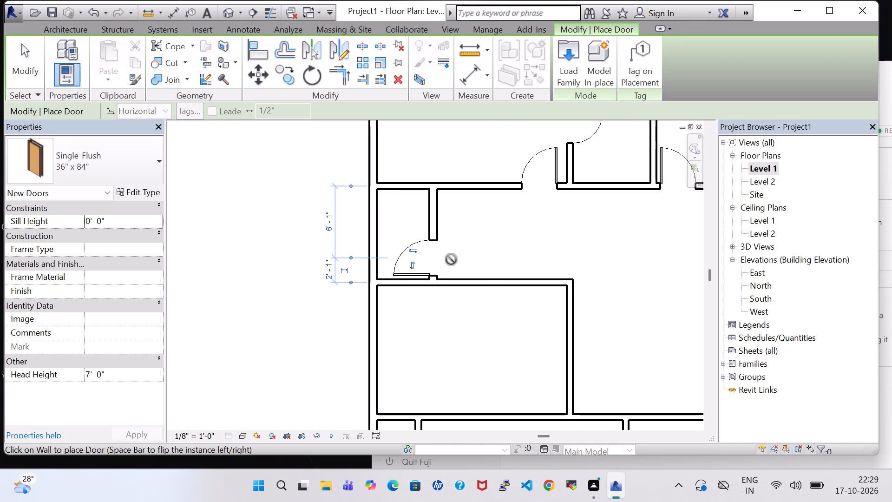
pyautogui.scroll(-1, 451, 261)
pyautogui.press('Escape')
pyautogui.press('Escape')
# Place a Single-Flush 36" x 84" door in the middle west room's east wall, swinging inward, about 2'-5" from its north wall.
pyautogui.scroll(-1, 465, 261)
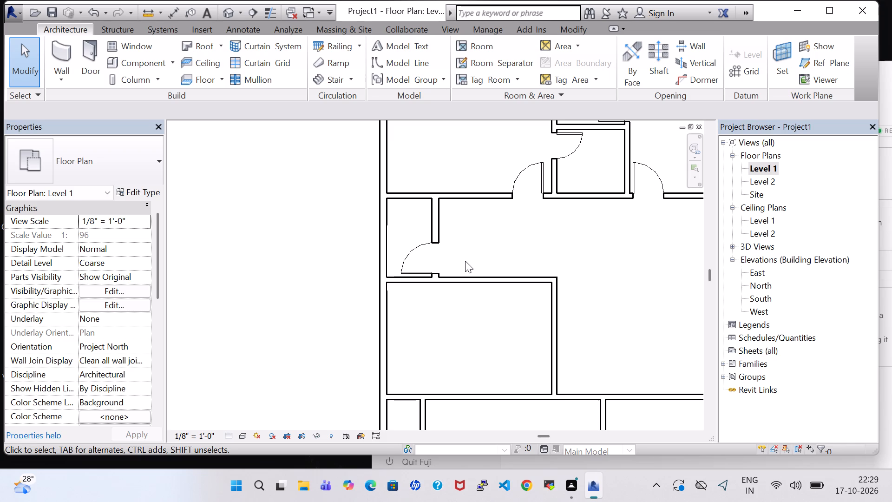
pyautogui.scroll(-2, 465, 261)
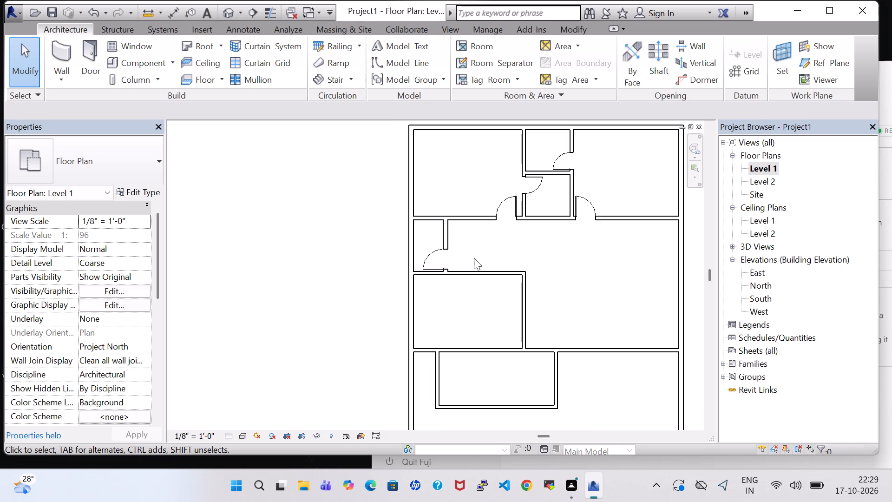
pyautogui.click(91, 56)
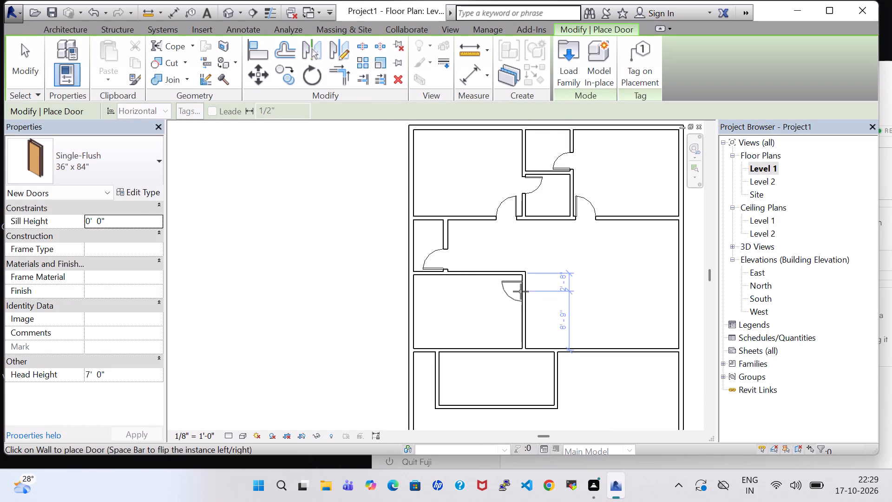
pyautogui.scroll(2, 521, 291)
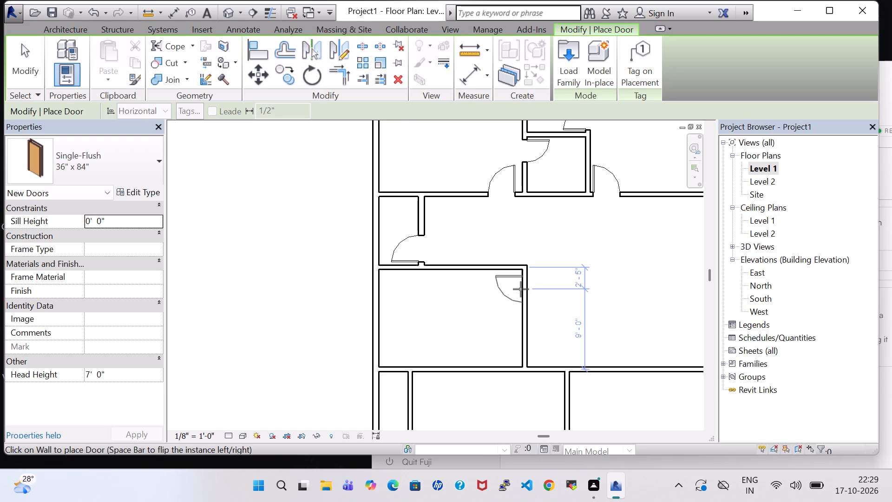
pyautogui.click(521, 289)
pyautogui.press('Escape')
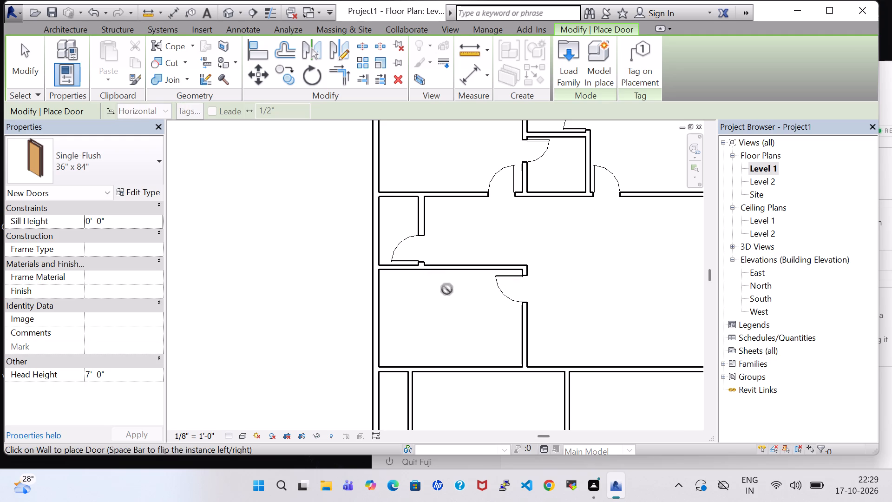
pyautogui.press('Escape')
# Change the small west room's door to the Single-Flush 30" x 80" type.
pyautogui.click(403, 251)
pyautogui.click(129, 154)
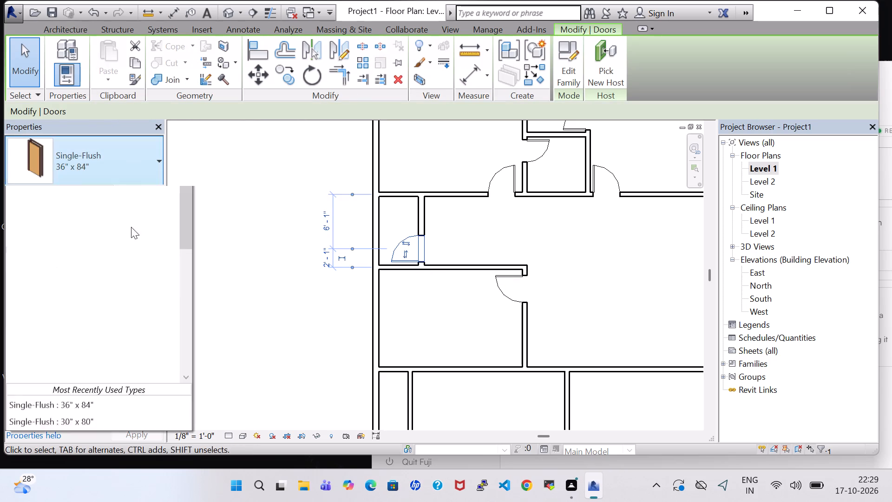
pyautogui.scroll(5, 111, 287)
pyautogui.click(109, 232)
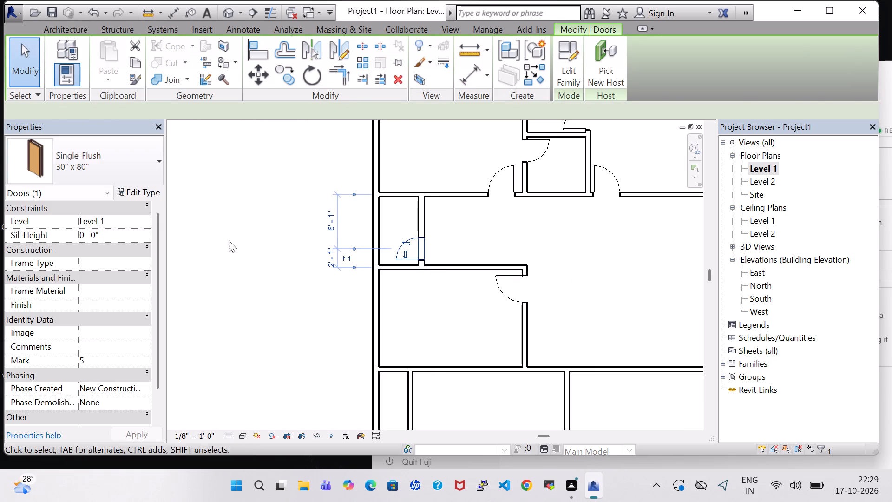
pyautogui.click(484, 243)
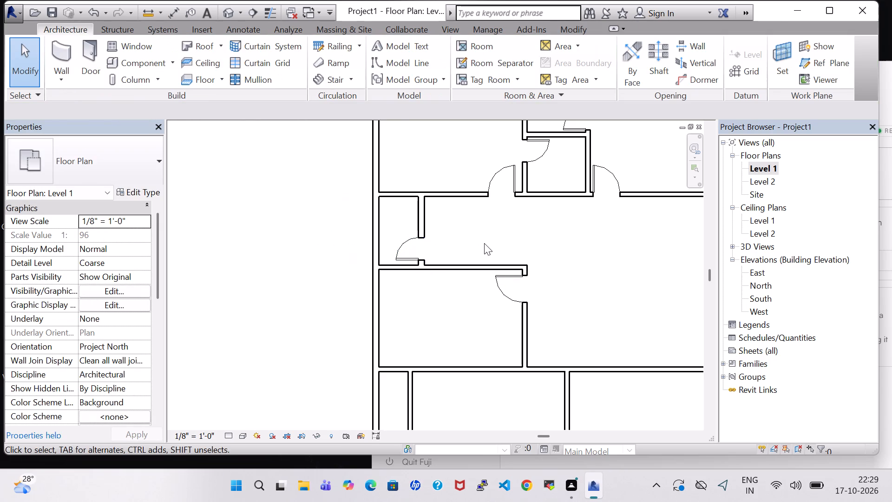
# Place a Single-Flush 36" x 84" door in the front room's north wall, swinging inward, about 2'-0" from its east wall.
pyautogui.scroll(-1, 577, 295)
pyautogui.moveTo(577, 295); pyautogui.dragTo(572, 236, button='middle')
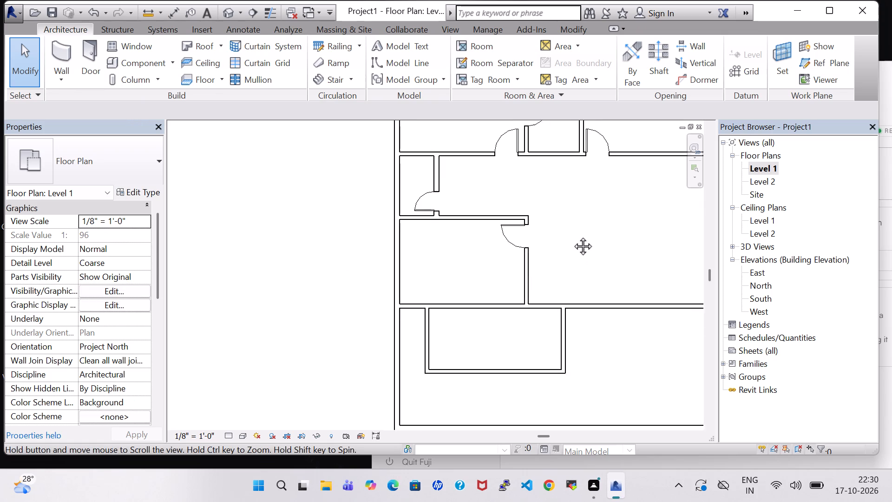
pyautogui.moveTo(572, 236); pyautogui.dragTo(572, 231, button='middle')
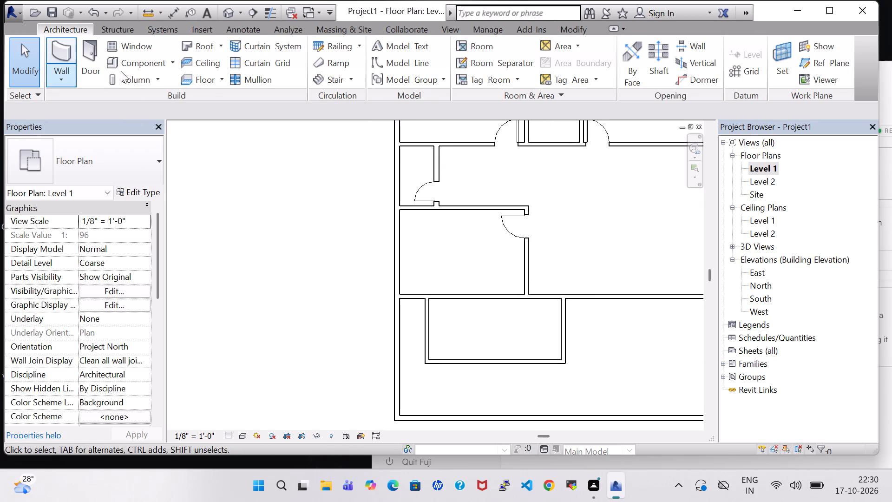
pyautogui.click(99, 60)
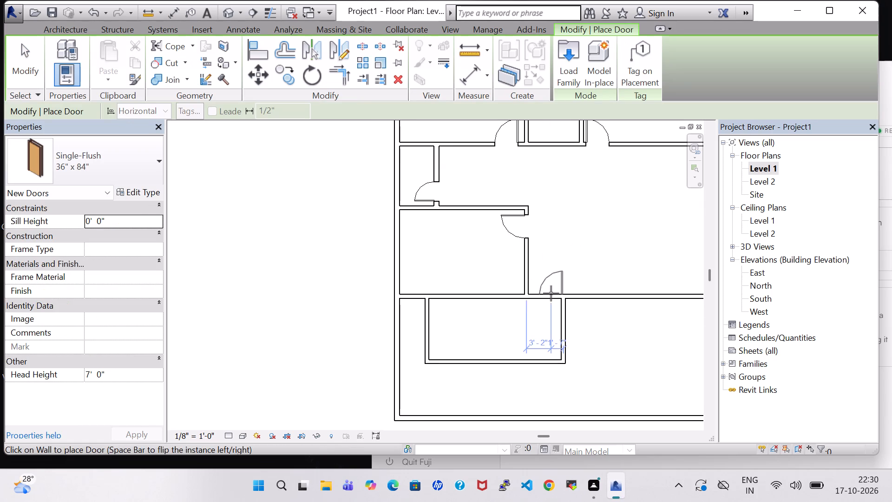
pyautogui.press('space')
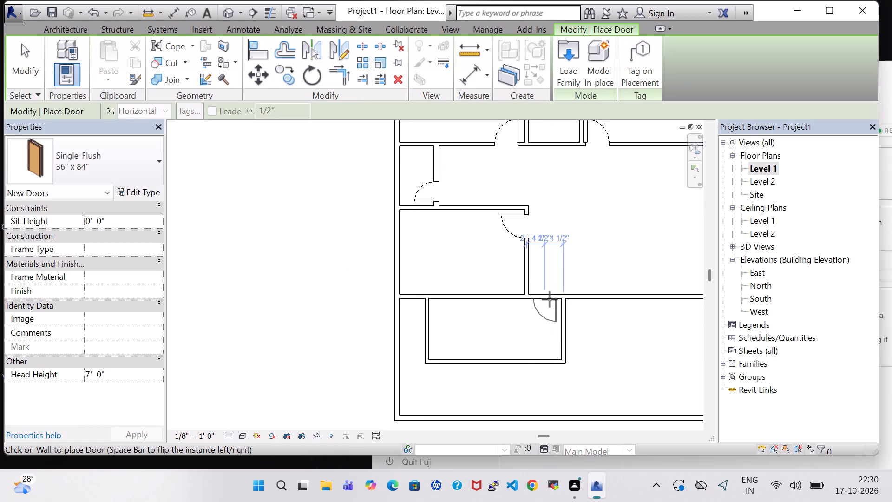
pyautogui.scroll(5, 550, 299)
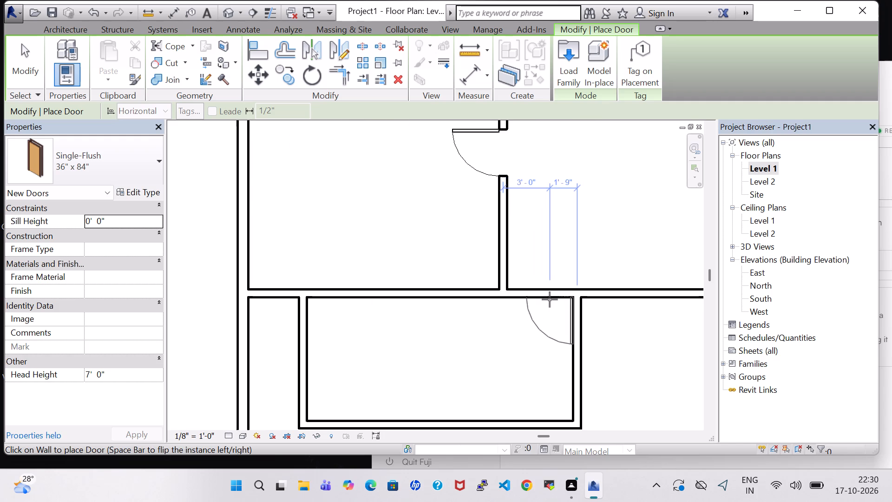
pyautogui.scroll(4, 547, 301)
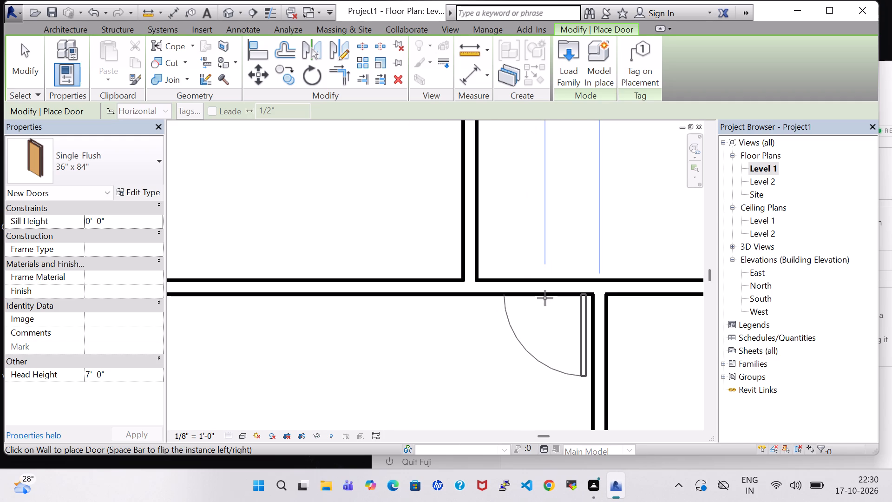
pyautogui.click(545, 298)
pyautogui.scroll(-9, 544, 234)
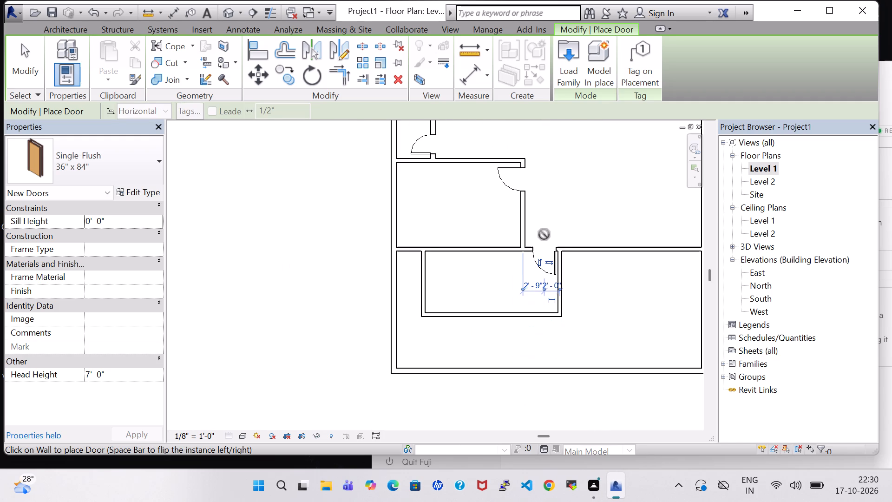
pyautogui.press('Escape')
pyautogui.press('Escape')
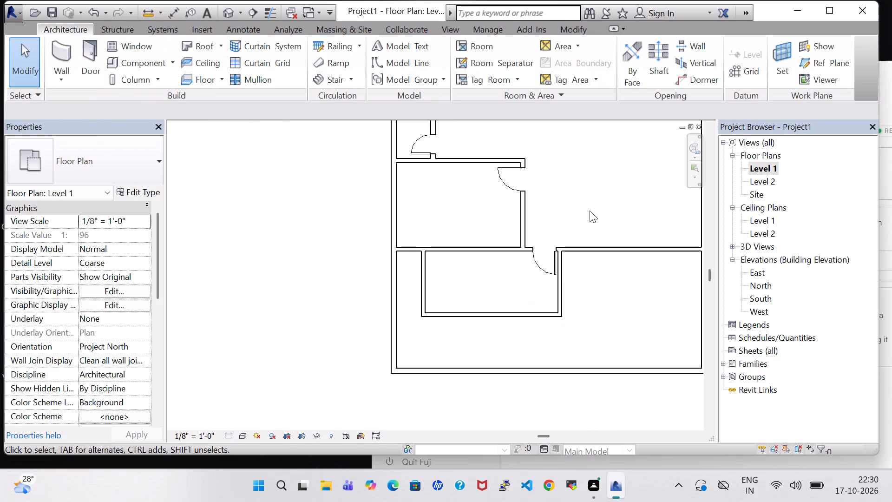
pyautogui.scroll(-1, 590, 211)
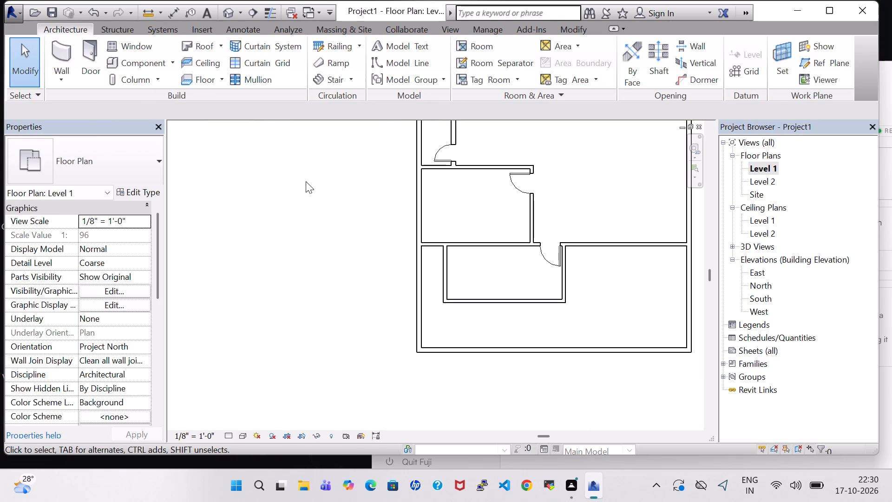
# Place a Single-Flush 36" x 84" door in the hall's south wall, swinging into the hall, about 2'-8" east of the front room's east wall.
pyautogui.click(87, 51)
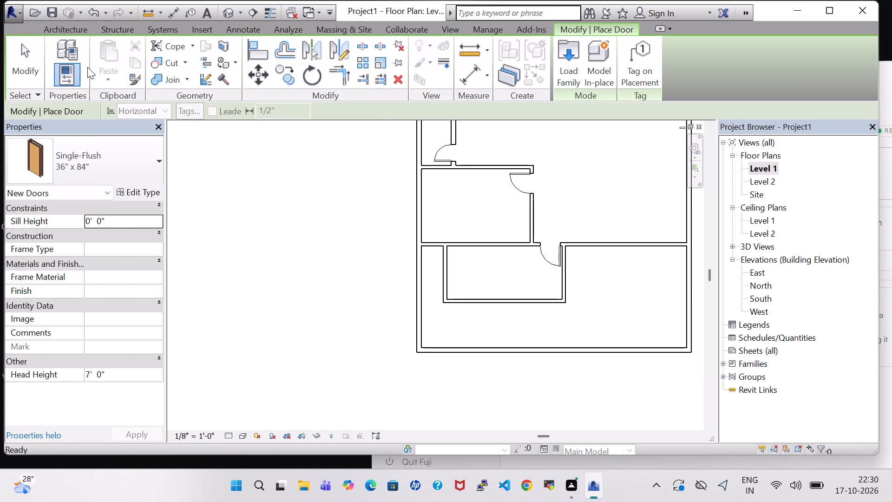
pyautogui.click(582, 242)
pyautogui.scroll(-4, 585, 276)
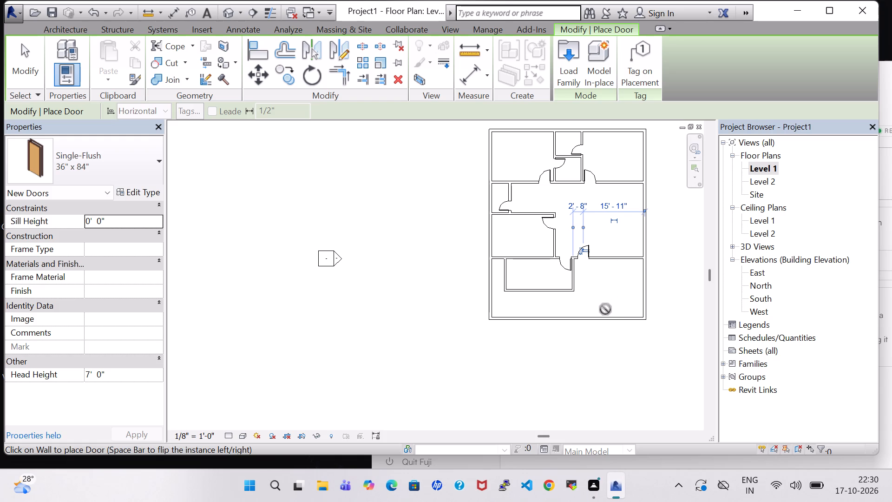
pyautogui.press('Escape')
pyautogui.press('Escape')
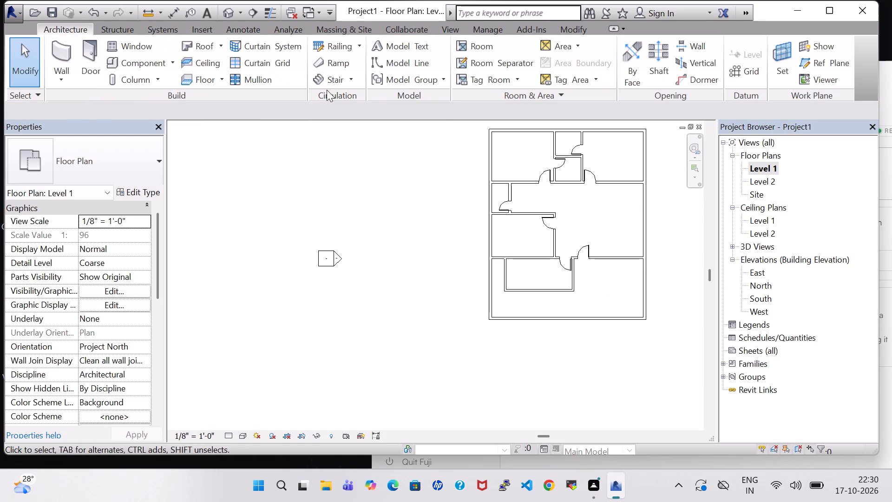
# Load the Casement 3x3 with Trim window family from the US Imperial Windows library for window placement.
pyautogui.click(136, 43)
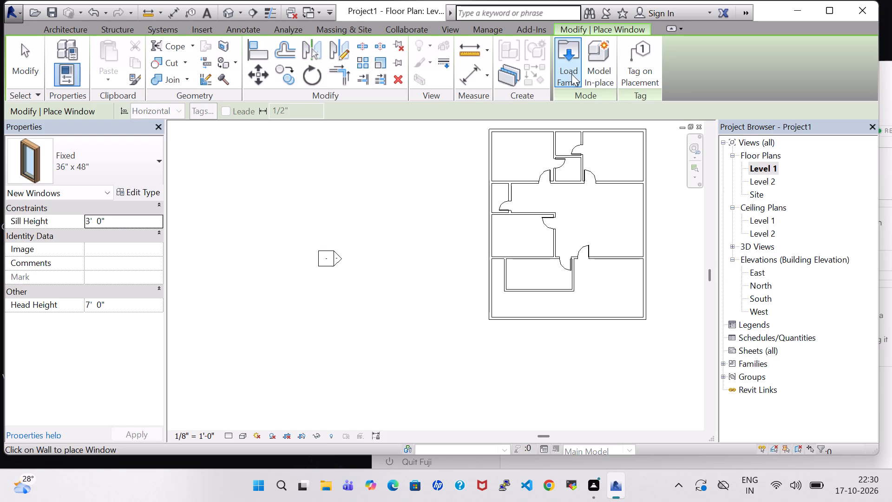
pyautogui.click(571, 74)
pyautogui.click(524, 310)
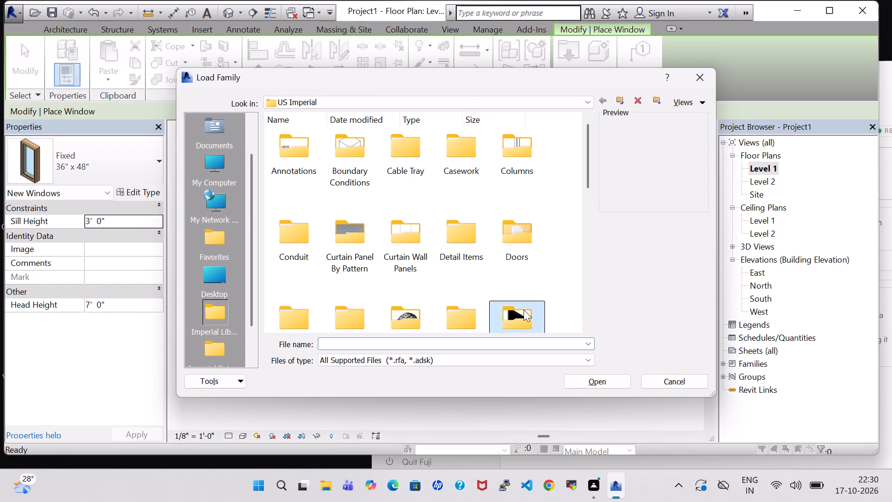
pyautogui.press('w')
pyautogui.doubleClick(416, 298)
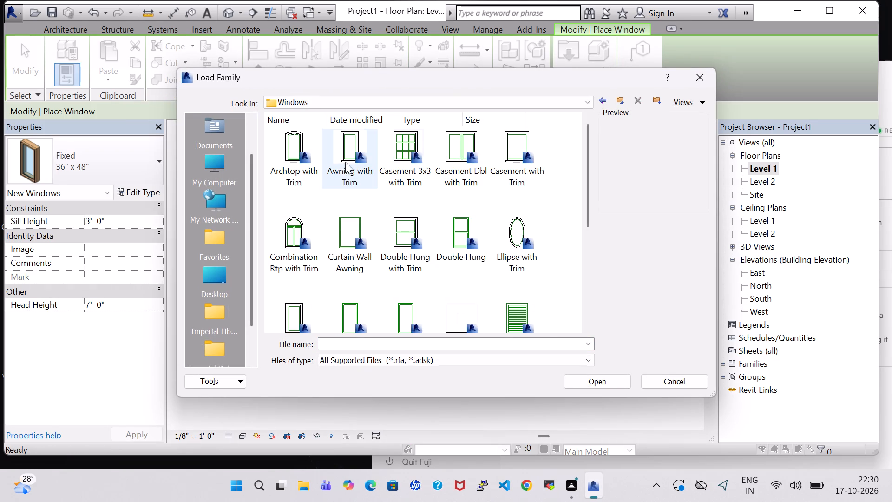
pyautogui.click(396, 157)
pyautogui.click(604, 376)
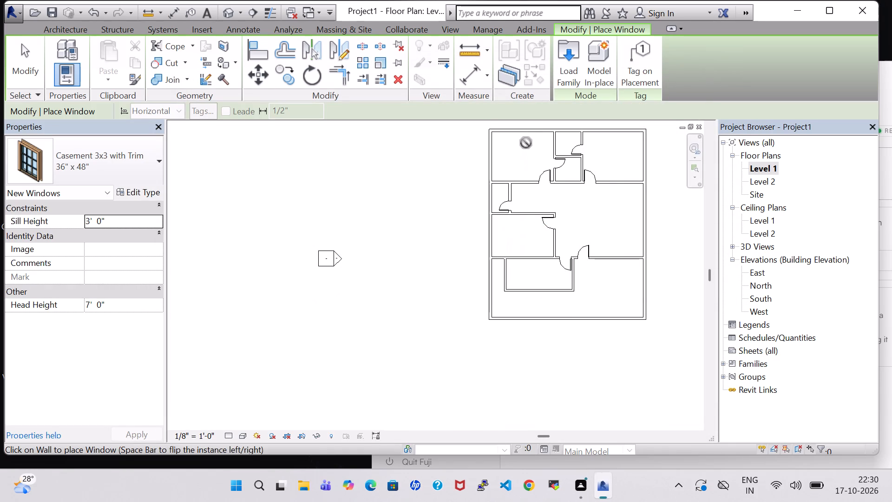
# Place Casement 3x3 with Trim 36" x 48" windows in the north exterior wall, one centred on each of the two north corner bedrooms.
pyautogui.scroll(3, 522, 129)
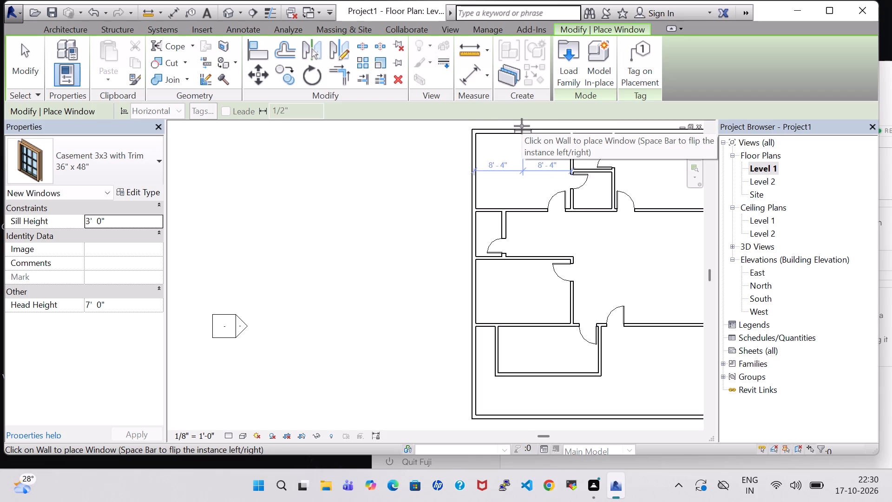
pyautogui.click(526, 129)
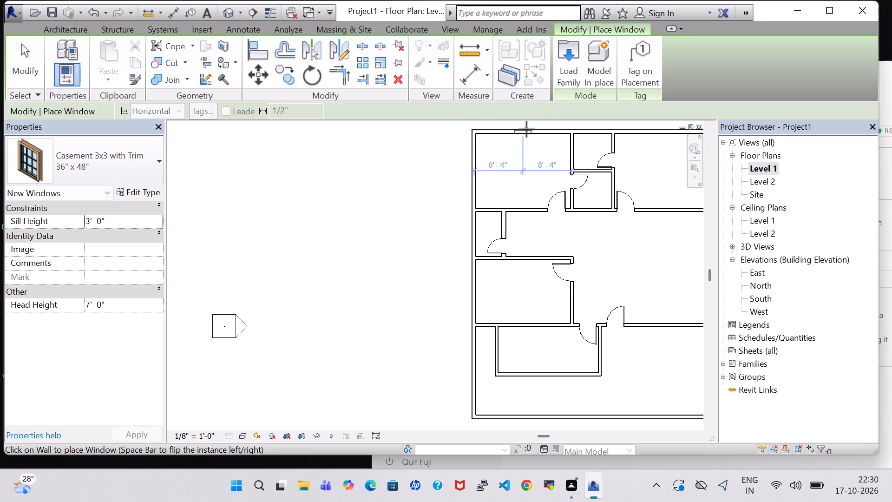
pyautogui.moveTo(632, 152); pyautogui.dragTo(500, 196, button='middle')
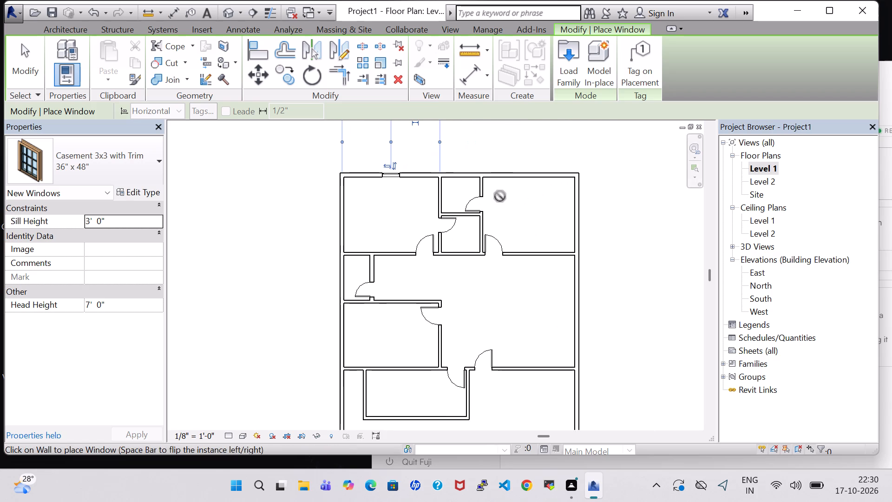
pyautogui.click(528, 172)
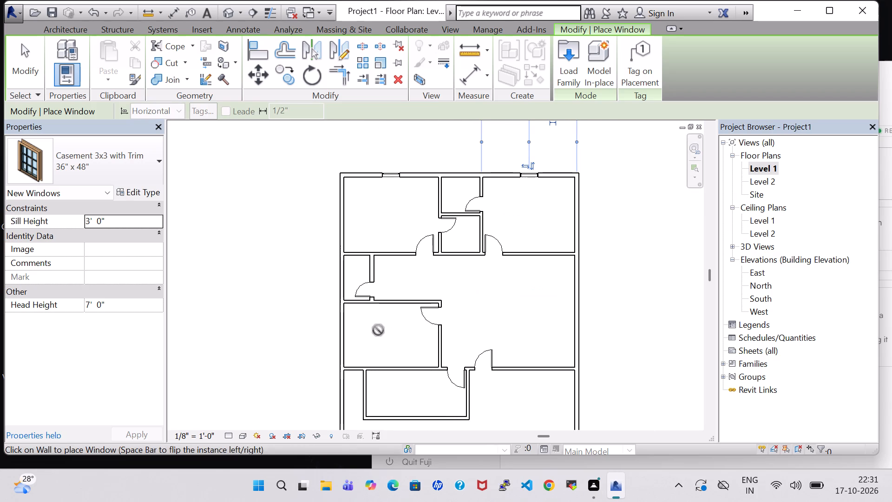
# Place 36" x 48" casement windows centred in the middle west room's west wall and in the hall's east wall, about 12'-6" from its south wall.
pyautogui.click(341, 331)
pyautogui.moveTo(363, 335); pyautogui.dragTo(381, 300, button='middle')
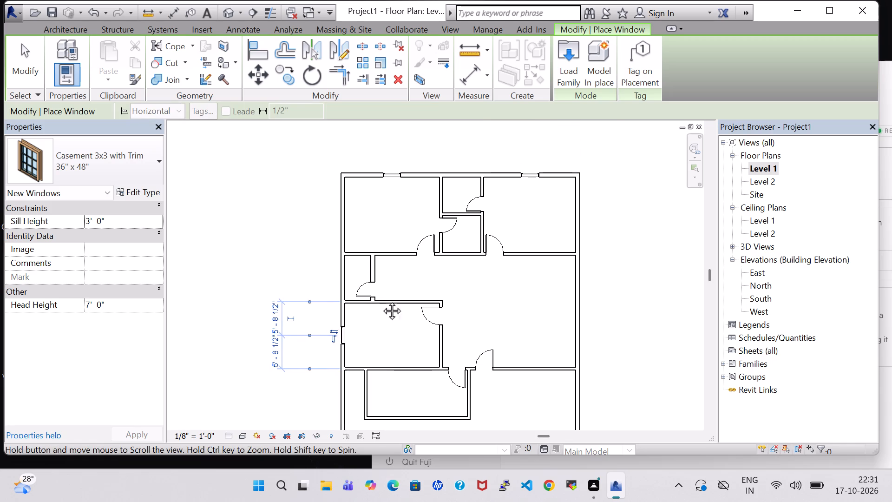
pyautogui.moveTo(381, 300); pyautogui.dragTo(401, 195, button='middle')
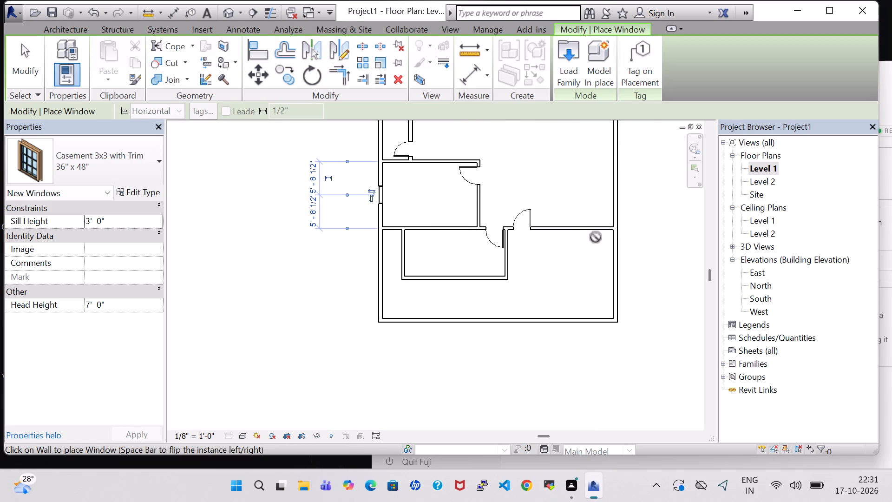
pyautogui.click(619, 155)
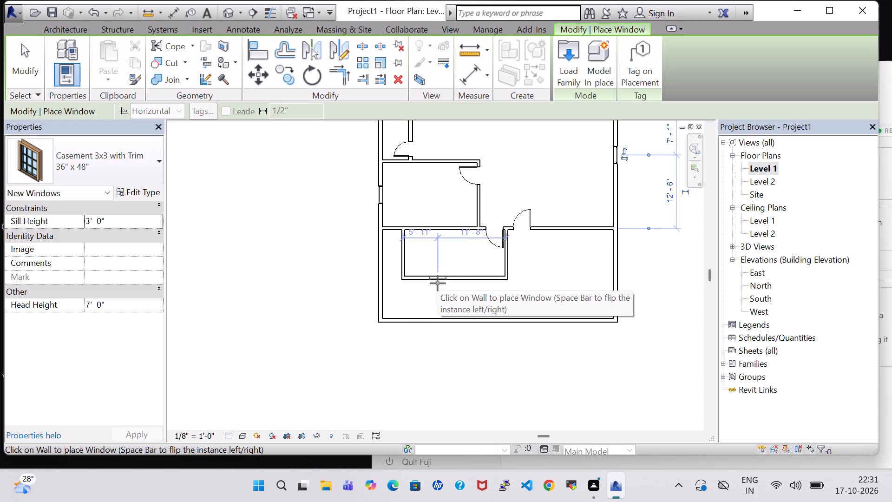
# Place a Casement 3x3 with Trim 36" x 48" window centred in the front room's south wall.
pyautogui.click(454, 284)
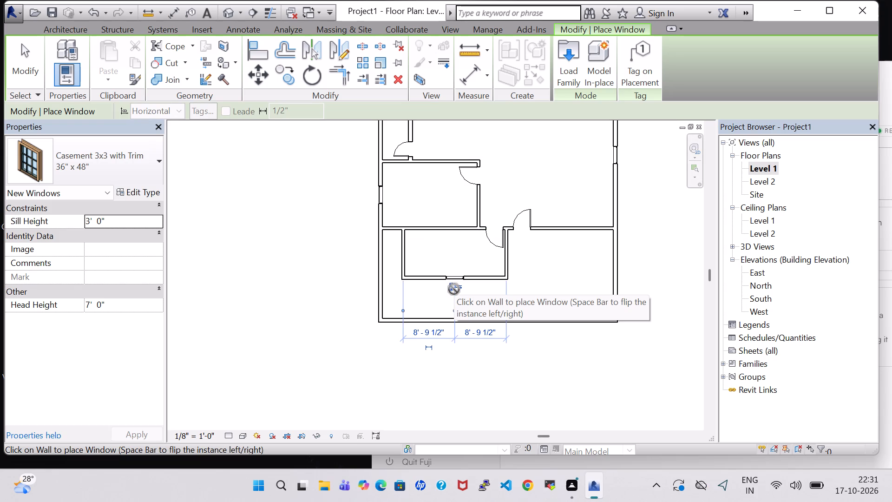
pyautogui.press('Escape')
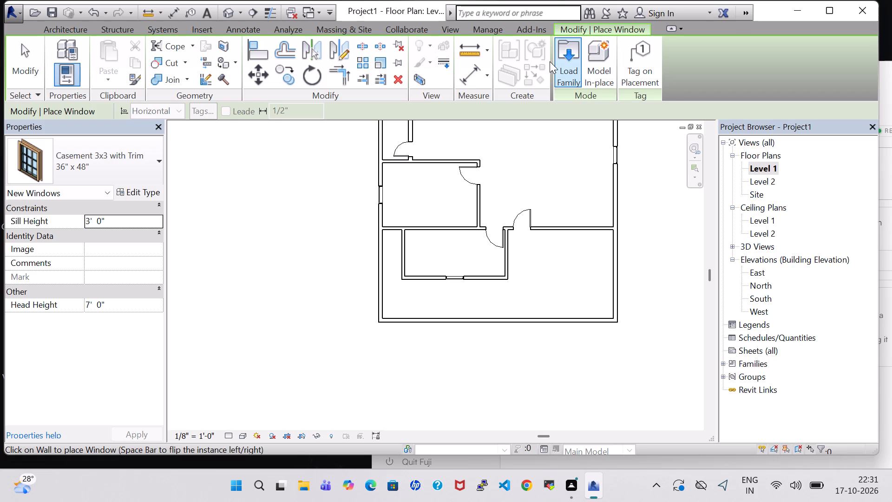
# Load the Transom with Trim window family from the US Imperial Windows library.
pyautogui.click(572, 61)
pyautogui.click(515, 310)
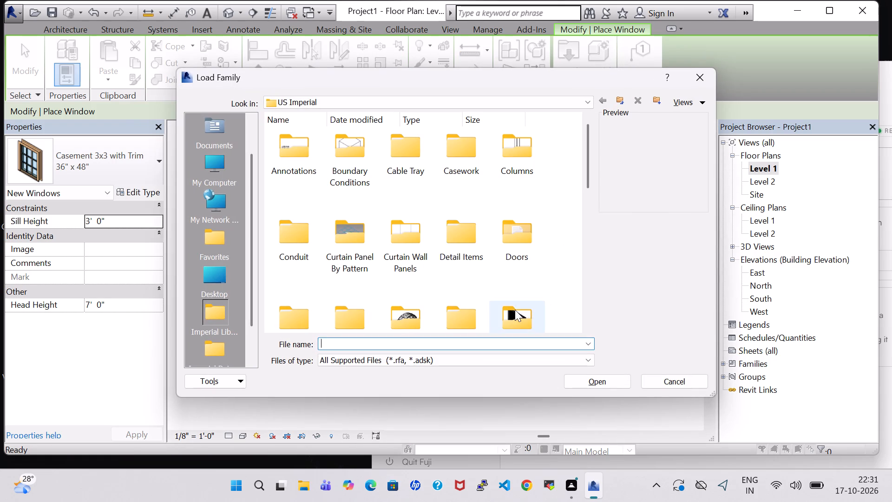
pyautogui.scroll(1, 504, 301)
pyautogui.scroll(-2, 506, 298)
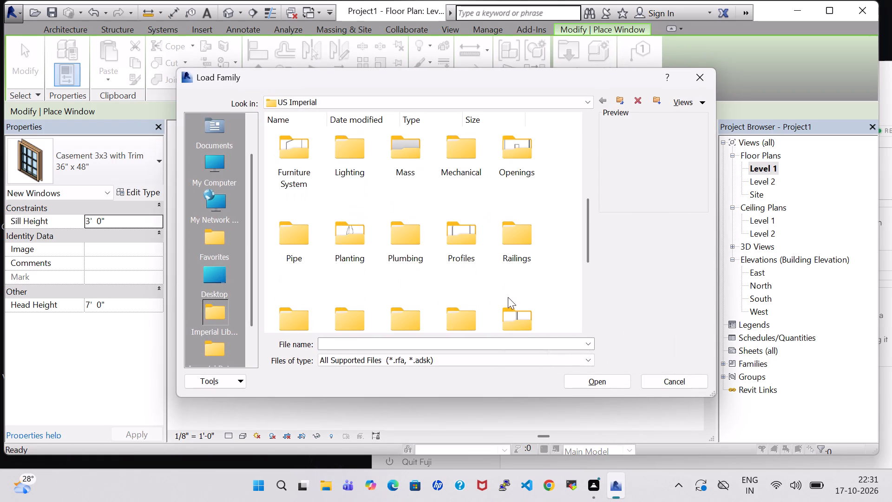
pyautogui.scroll(-2, 509, 297)
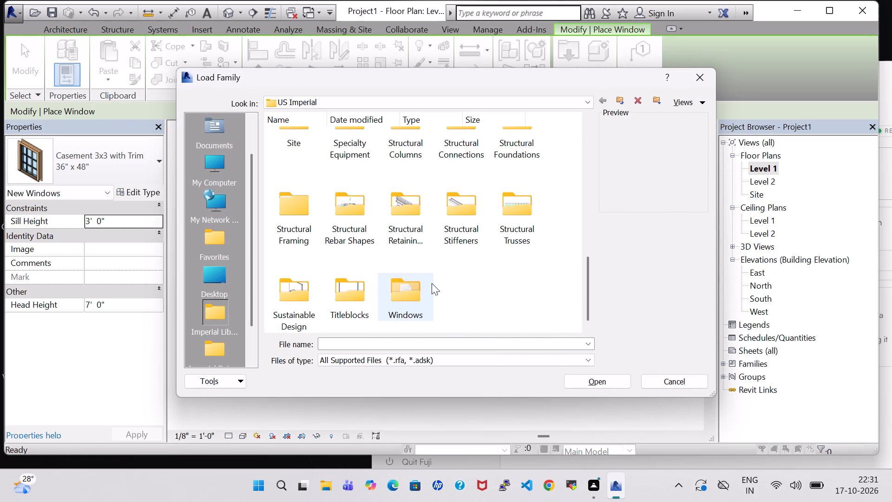
pyautogui.doubleClick(422, 292)
pyautogui.scroll(-2, 403, 302)
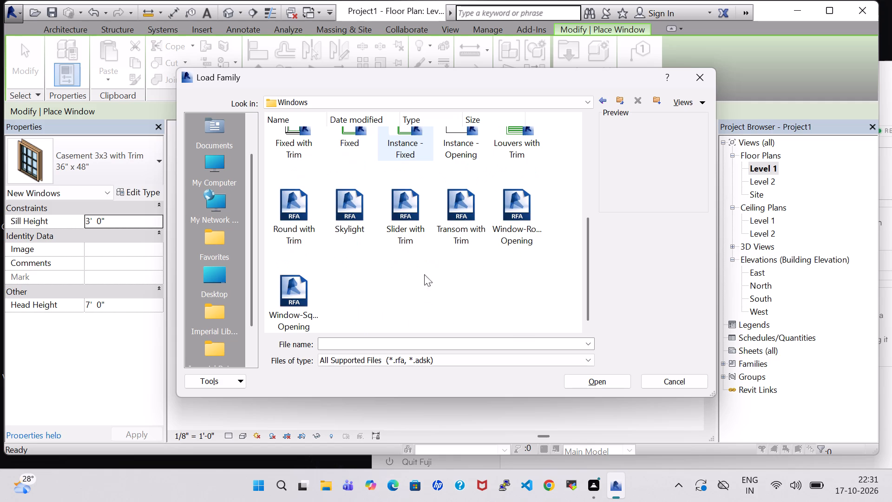
pyautogui.click(470, 197)
pyautogui.click(603, 379)
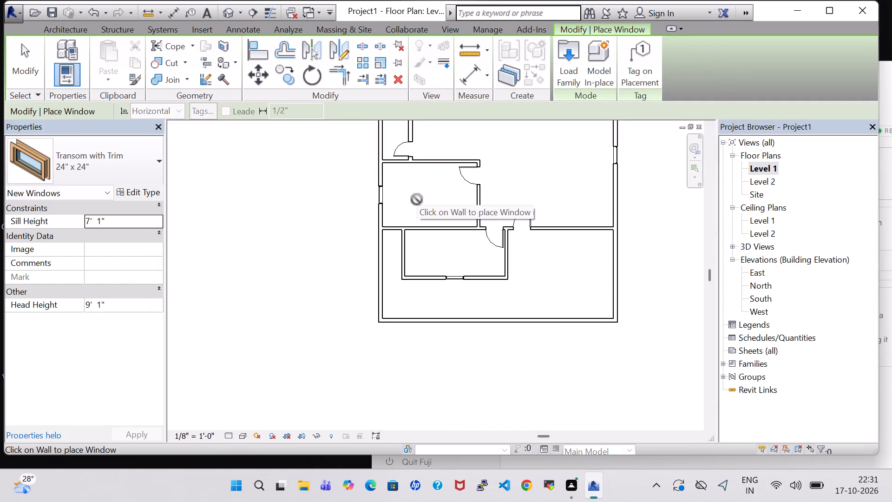
# Place Transom with Trim 24" x 24" windows centred in the small west room's west wall and the north bathroom's exterior wall.
pyautogui.moveTo(417, 199); pyautogui.dragTo(401, 283, button='middle')
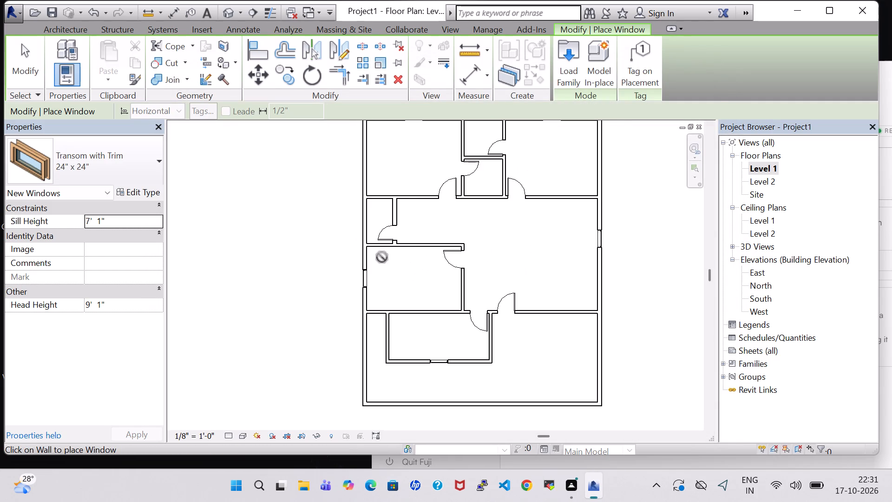
pyautogui.click(366, 219)
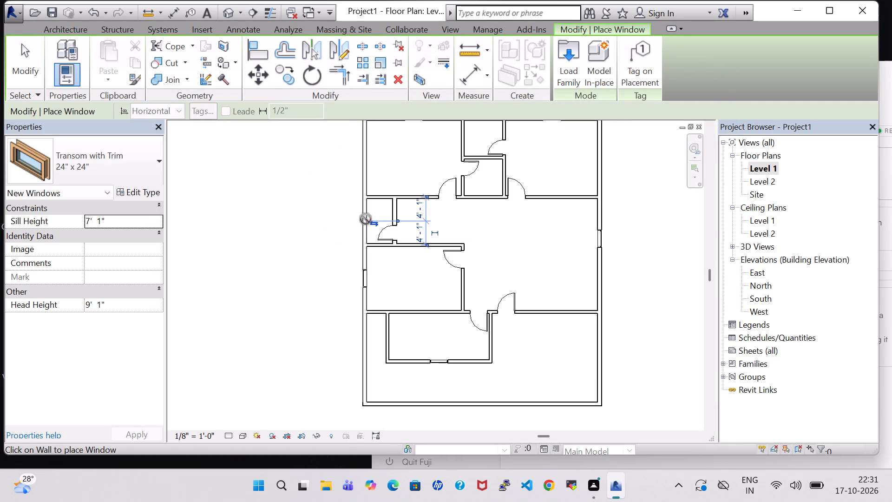
pyautogui.moveTo(535, 171); pyautogui.dragTo(536, 277, button='middle')
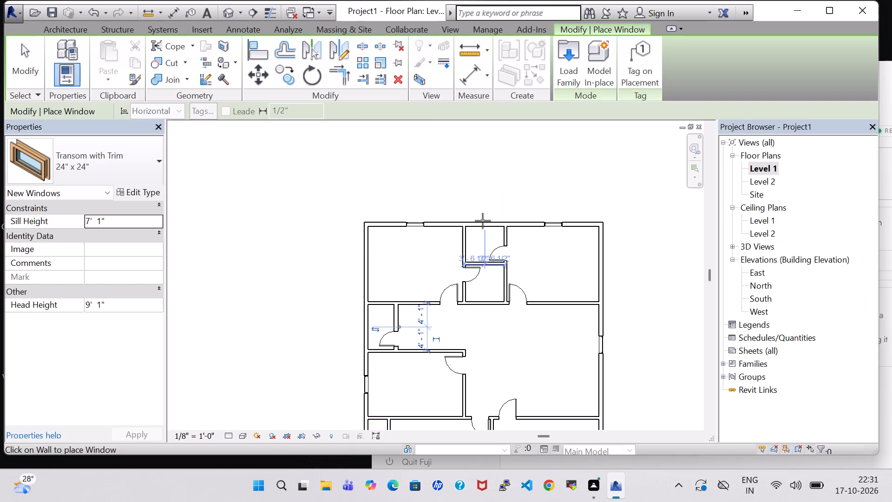
pyautogui.click(484, 225)
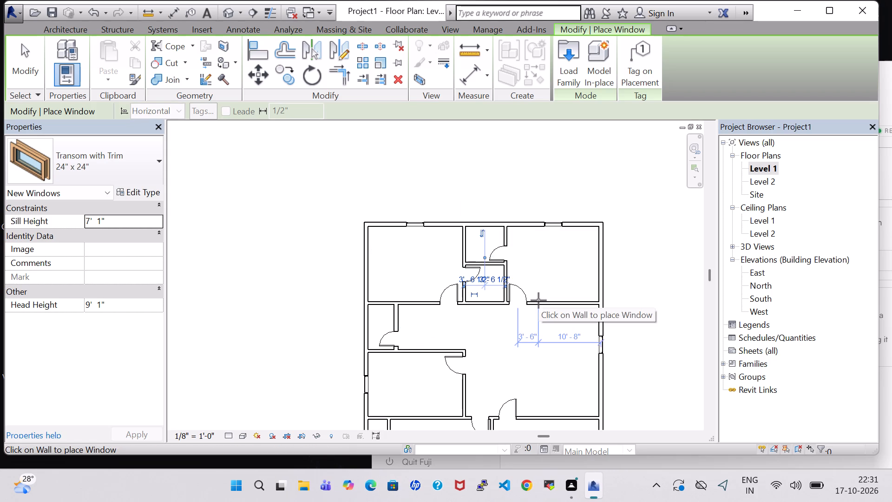
pyautogui.press('Escape')
# Examine the house in the 3D view from several sides, checking the placed doors, casement windows and transoms.
pyautogui.click(224, 10)
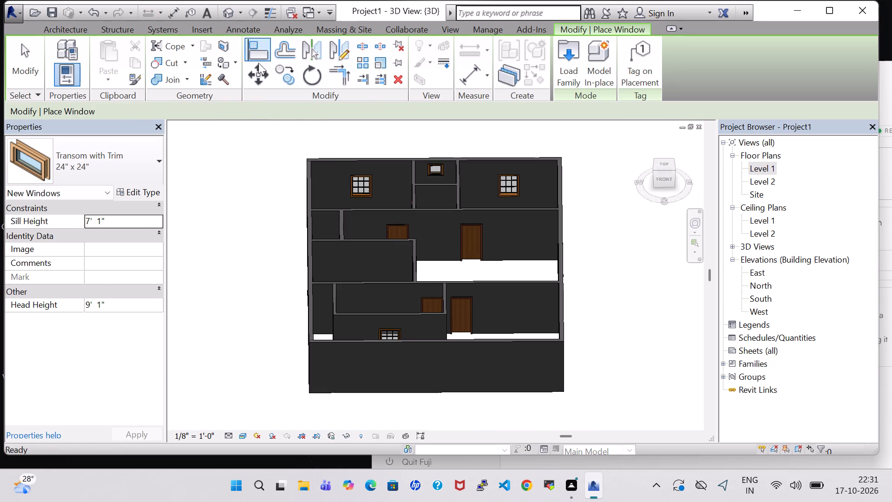
pyautogui.press('Escape')
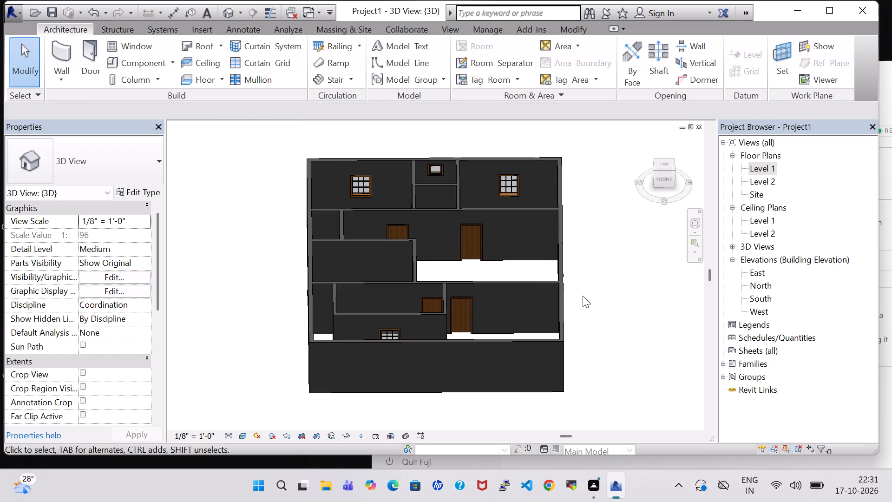
pyautogui.moveTo(583, 296); pyautogui.dragTo(531, 214, button='middle')
pyautogui.scroll(1, 583, 296)
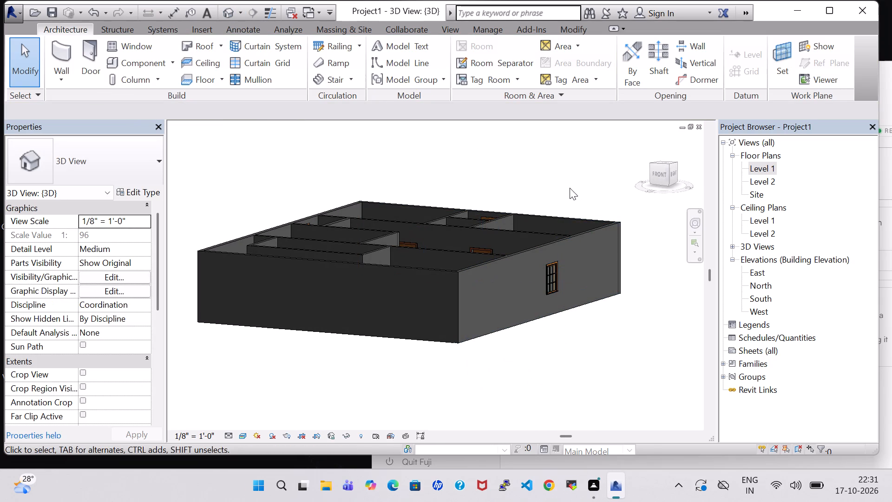
pyautogui.moveTo(568, 180); pyautogui.dragTo(575, 298, button='middle')
pyautogui.moveTo(589, 321); pyautogui.dragTo(513, 319, button='middle')
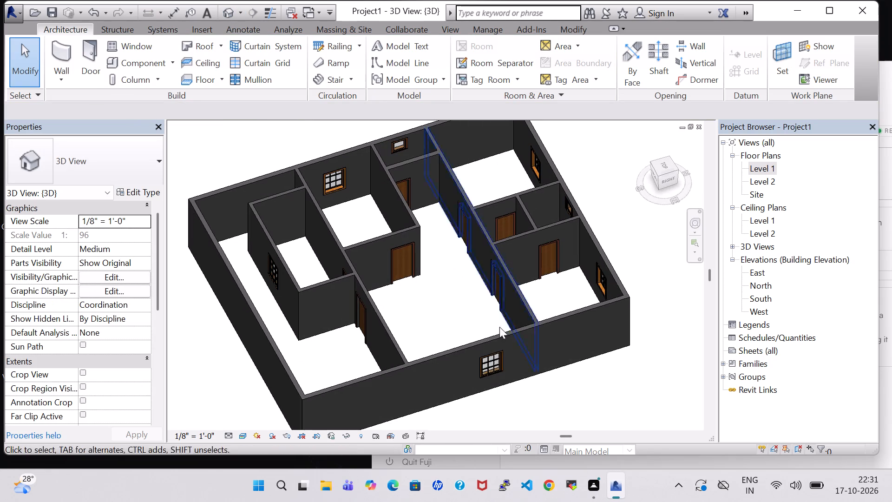
pyautogui.moveTo(655, 327); pyautogui.dragTo(642, 323, button='middle')
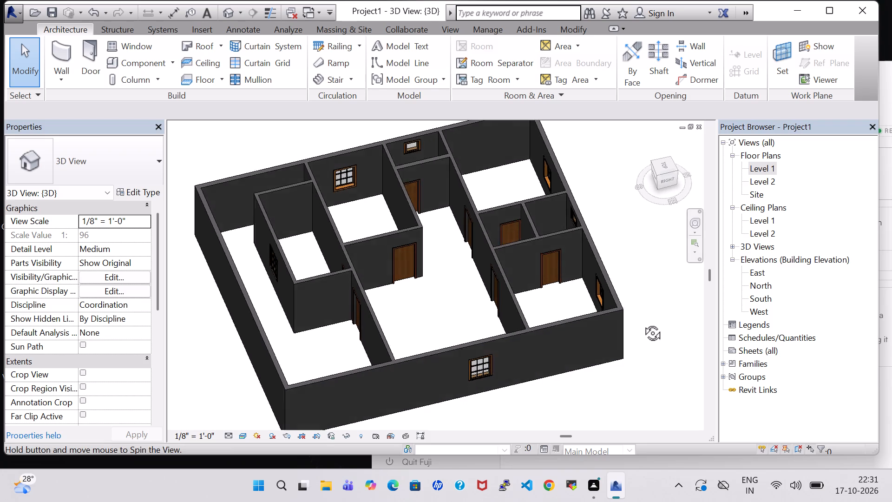
pyautogui.moveTo(642, 323); pyautogui.dragTo(506, 287, button='middle')
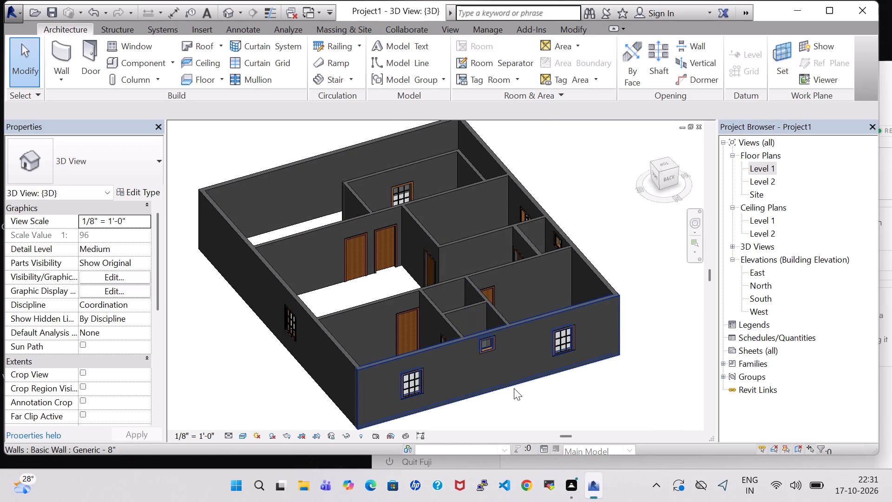
pyautogui.scroll(1, 661, 304)
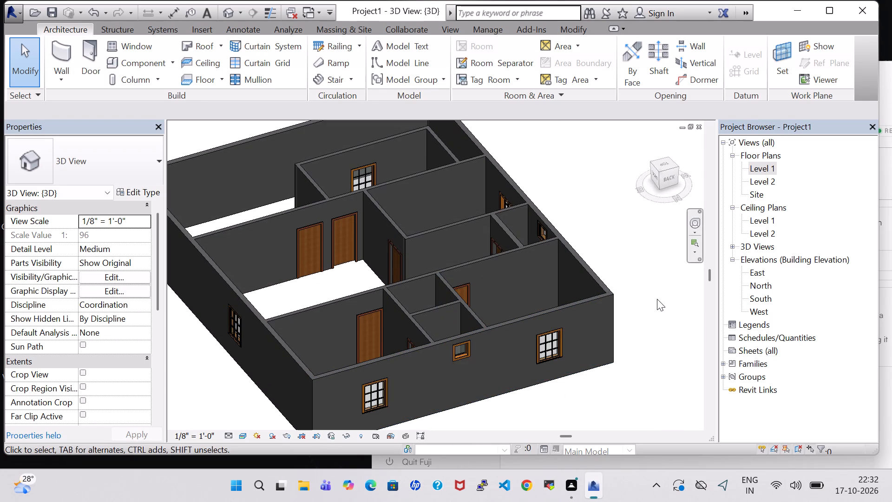
pyautogui.moveTo(657, 299); pyautogui.dragTo(548, 291, button='middle')
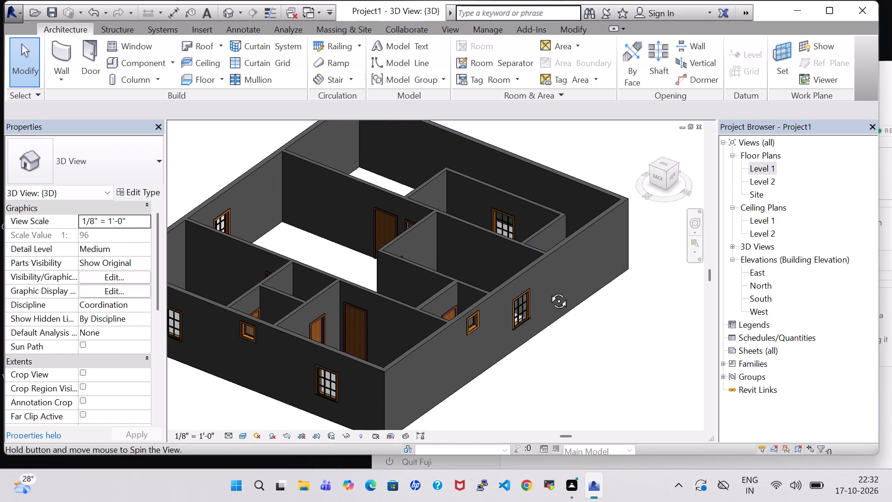
pyautogui.moveTo(548, 291); pyautogui.dragTo(516, 234, button='middle')
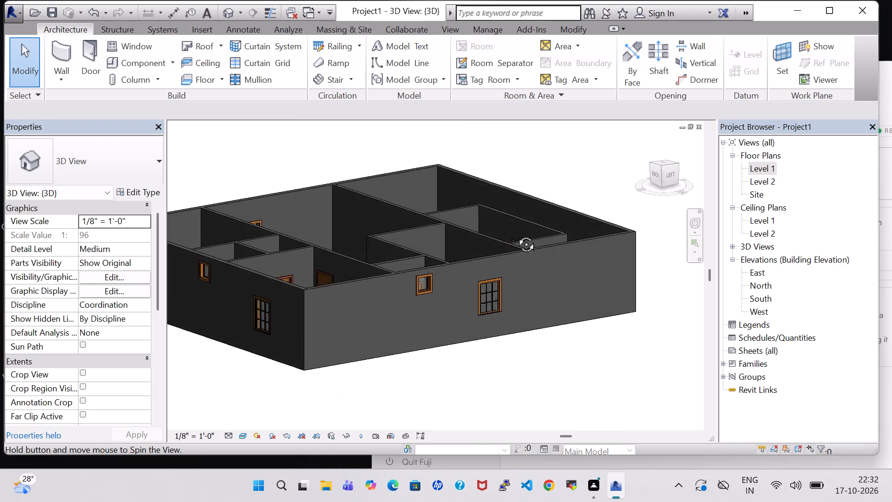
pyautogui.moveTo(516, 234); pyautogui.dragTo(434, 298, button='middle')
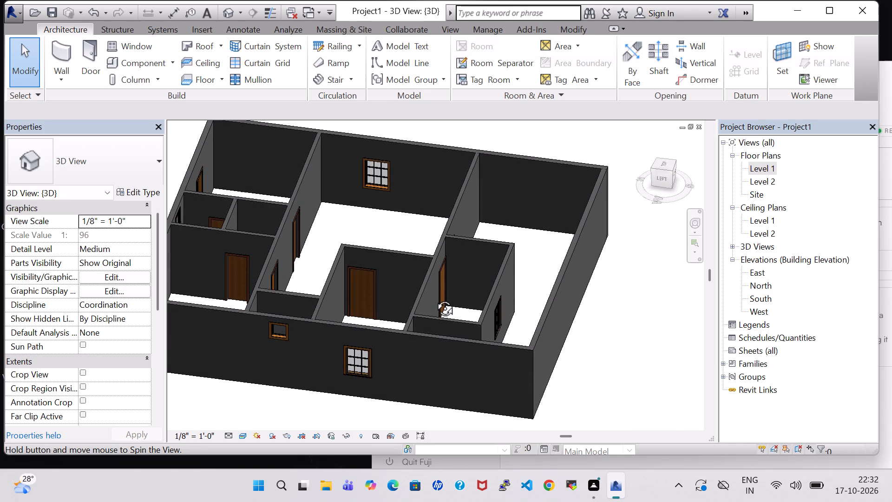
# Examine the house's exterior walls, casement windows and transoms in the 3D view from the remaining sides.
pyautogui.moveTo(434, 298); pyautogui.dragTo(532, 264, button='middle')
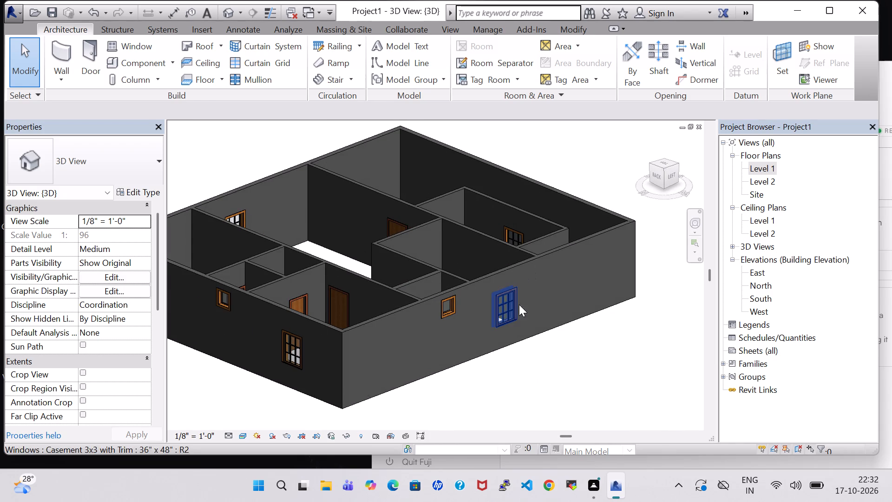
pyautogui.keyDown('shift'); pyautogui.moveTo(519, 350); pyautogui.dragTo(691, 291, button='middle'); pyautogui.keyUp('shift')
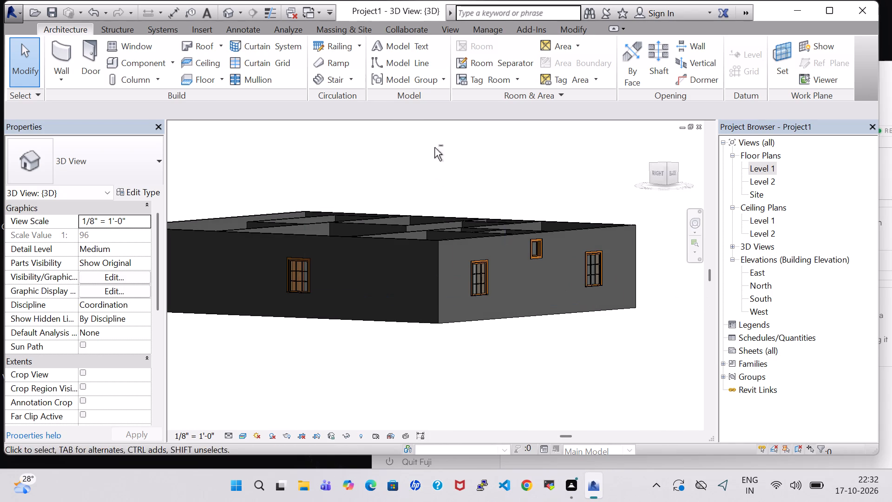
pyautogui.keyDown('shift'); pyautogui.moveTo(447, 151); pyautogui.dragTo(495, 178, button='middle'); pyautogui.keyUp('shift')
# In the Level 1 floor plan, split the east and west exterior walls with a 1" joint gap at the house's front inner wall line.
pyautogui.doubleClick(769, 172)
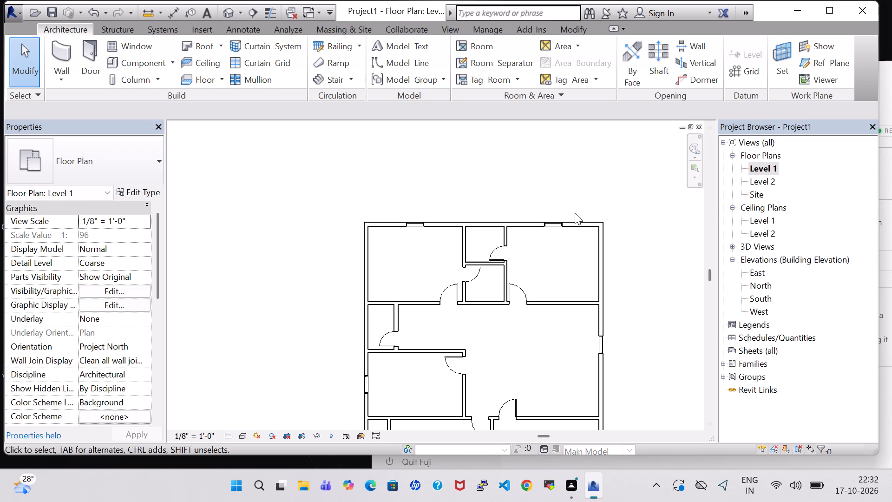
pyautogui.scroll(-2, 574, 227)
pyautogui.moveTo(615, 279); pyautogui.dragTo(590, 198, button='middle')
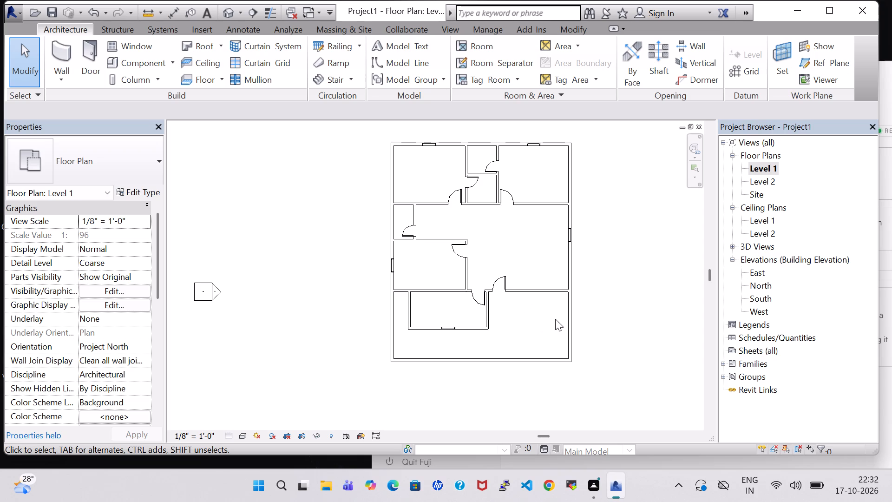
pyautogui.click(579, 27)
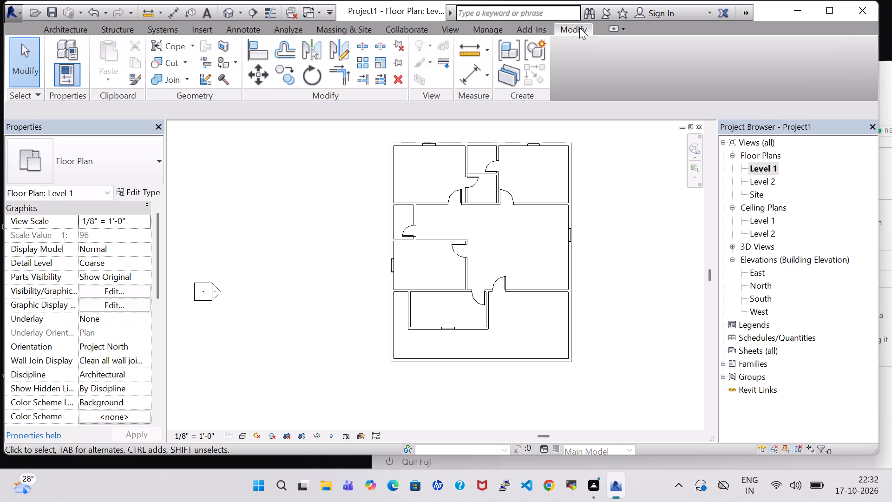
pyautogui.click(378, 47)
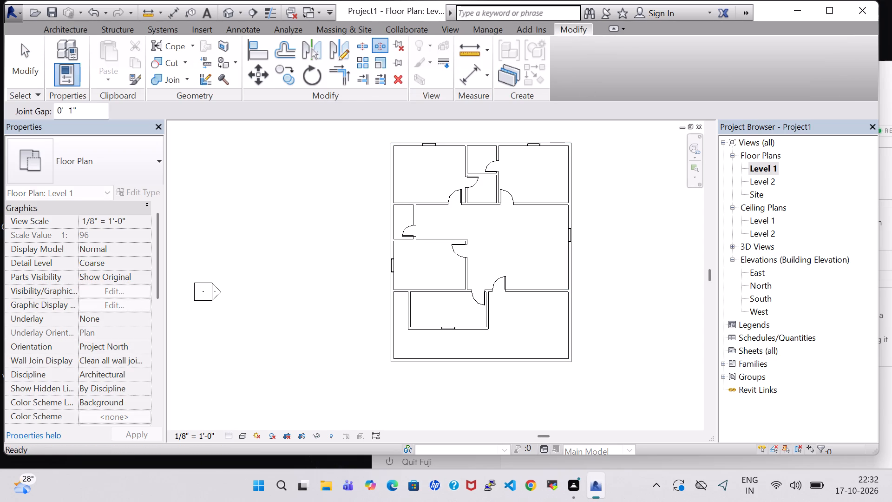
pyautogui.scroll(3, 544, 248)
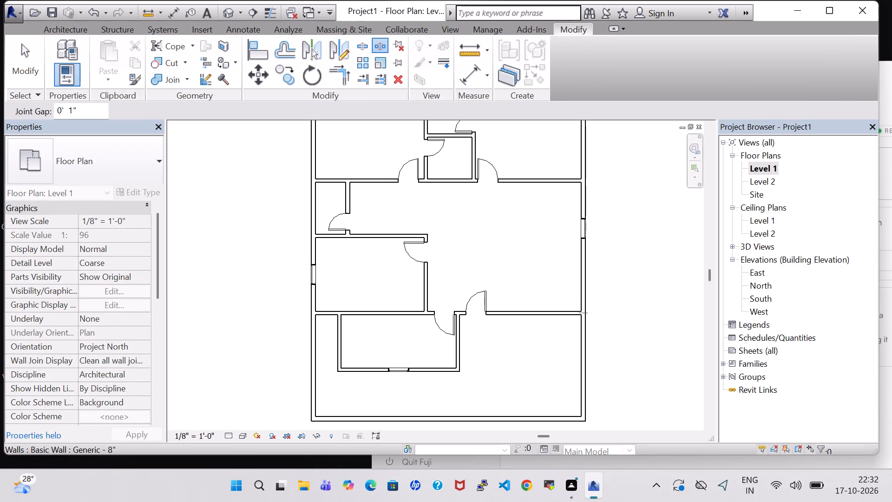
pyautogui.click(582, 315)
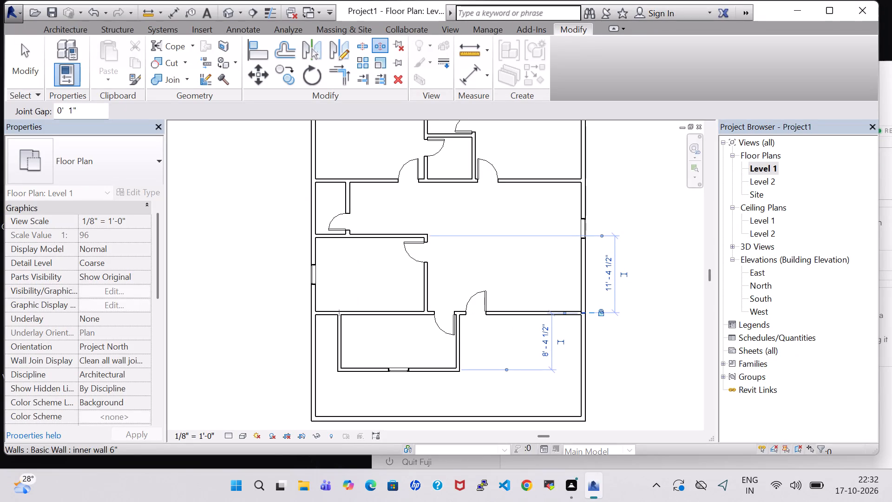
pyautogui.click(313, 312)
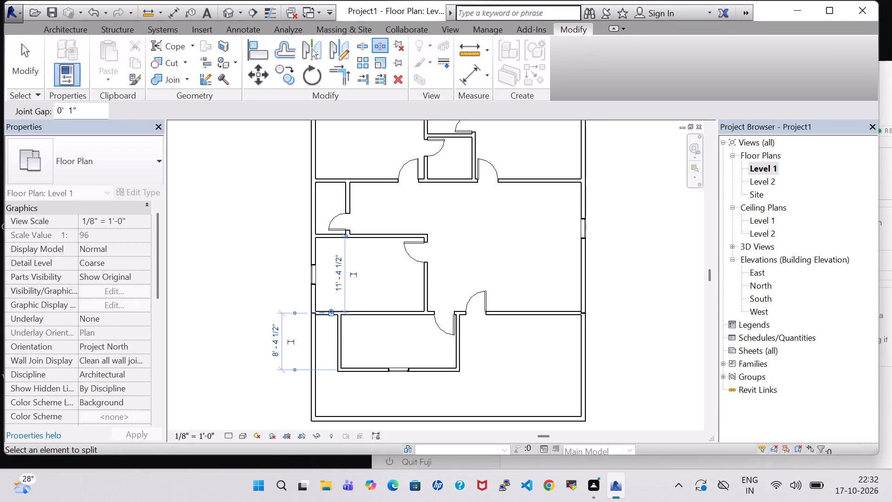
pyautogui.press('Escape')
pyautogui.press('Escape')
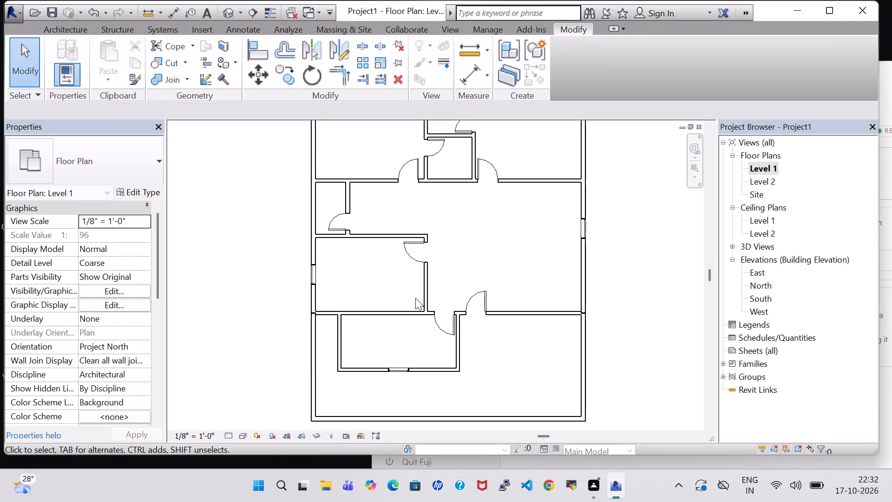
# Set the unconnected height of the split-off east wall segment around the front porch to 5' 0".
pyautogui.click(586, 353)
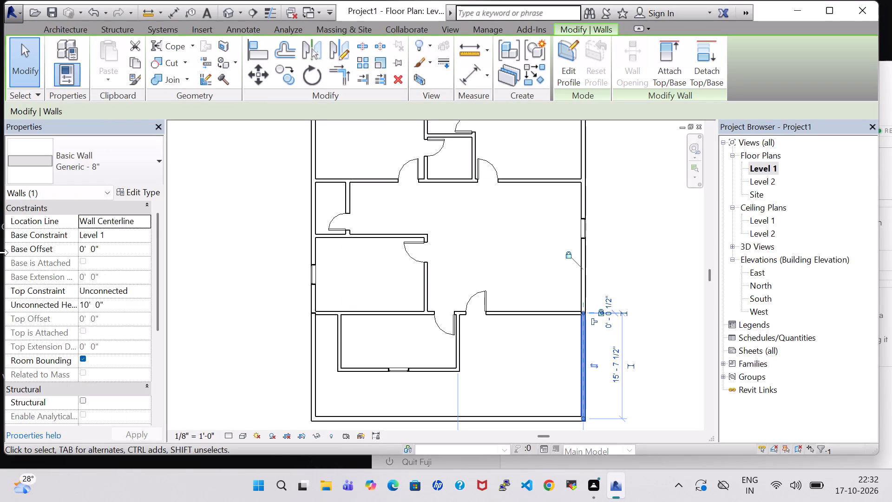
pyautogui.click(88, 304)
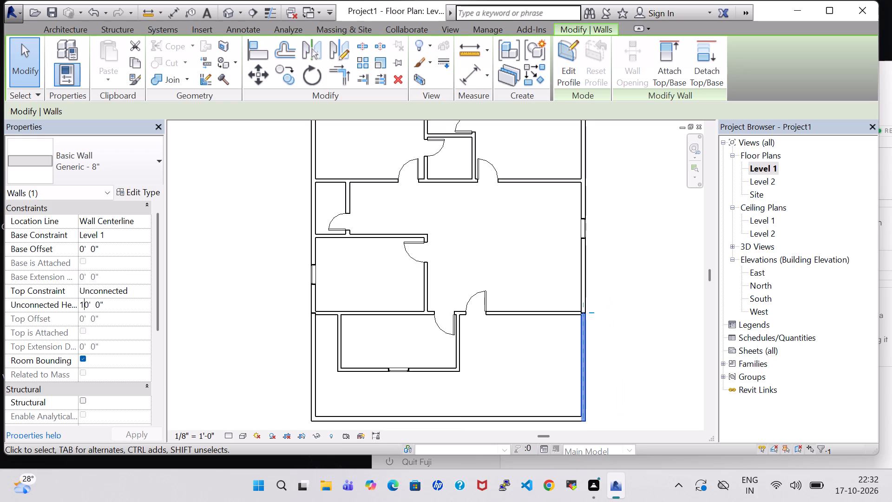
pyautogui.click(88, 304)
pyautogui.press('BackSpace')
pyautogui.press('BackSpace')
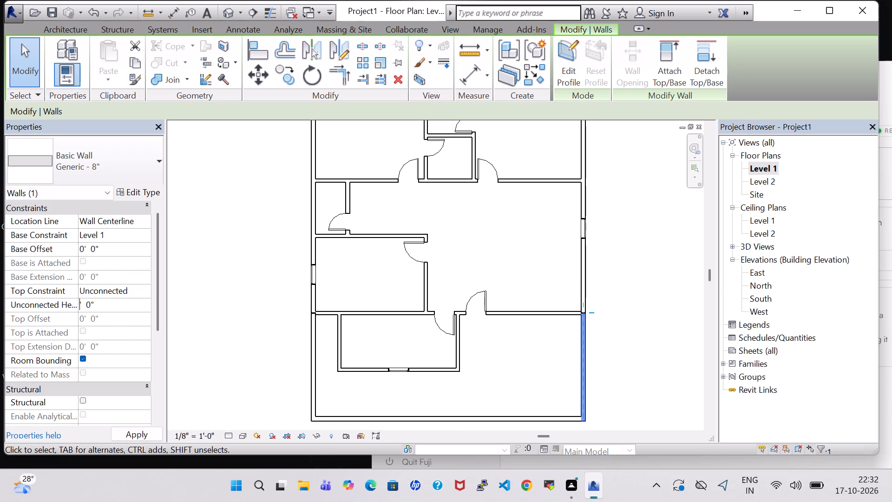
pyautogui.press('5')
pyautogui.click(140, 432)
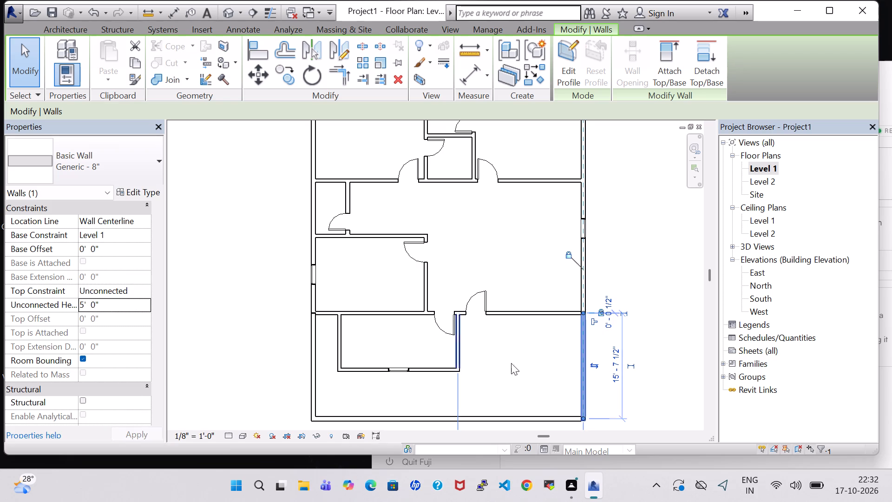
pyautogui.click(532, 366)
# Set the unconnected height of the front porch's south boundary wall to 5' 0".
pyautogui.moveTo(538, 362); pyautogui.dragTo(578, 240, button='middle')
pyautogui.click(547, 301)
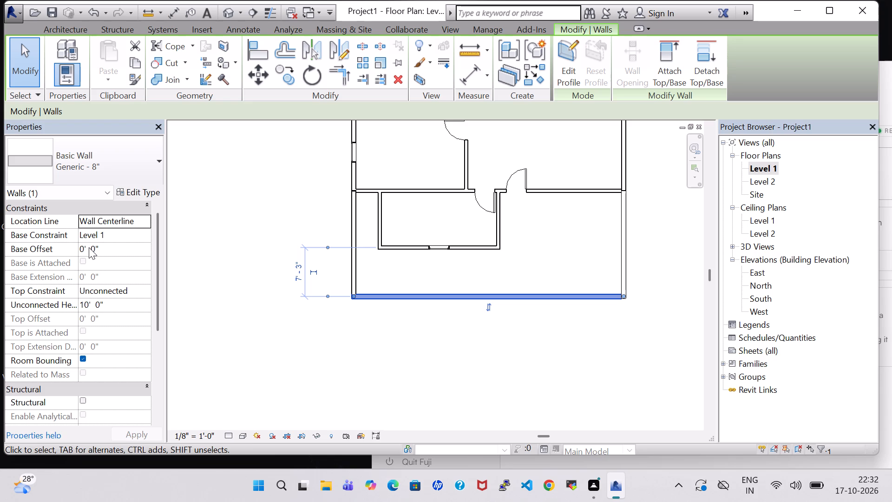
pyautogui.doubleClick(90, 306)
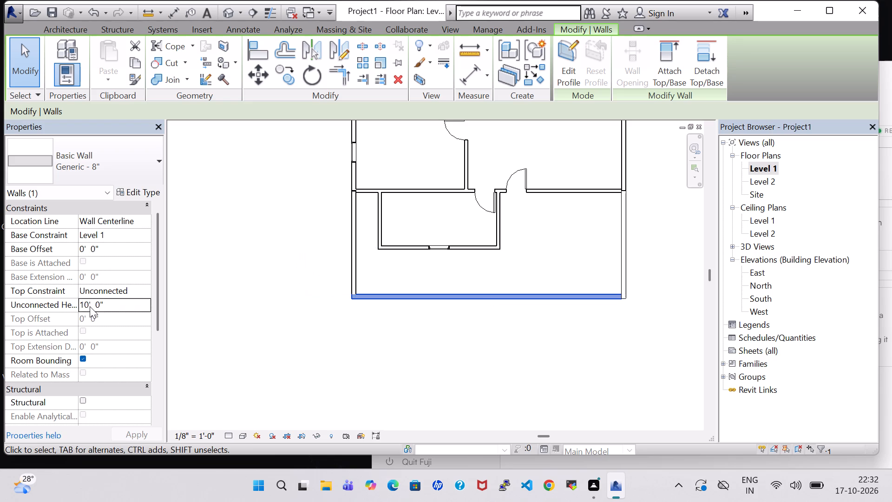
pyautogui.click(87, 306)
pyautogui.press('BackSpace')
pyautogui.press('BackSpace')
pyautogui.press('5')
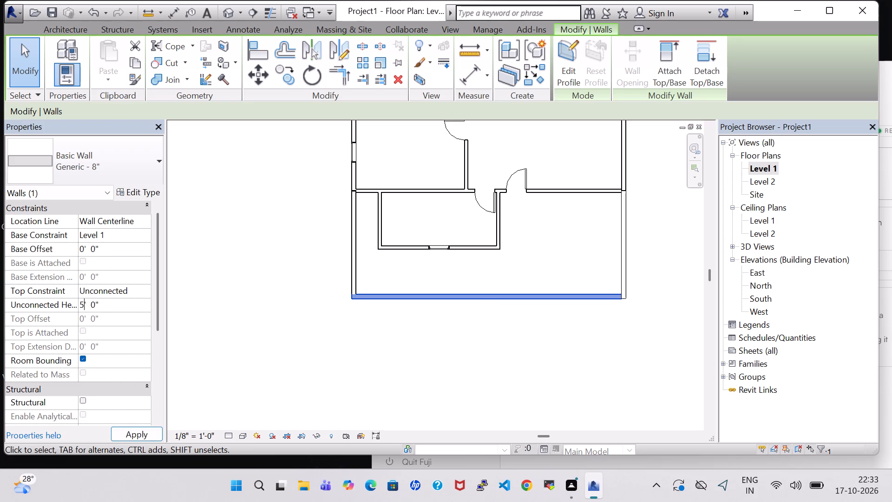
pyautogui.click(141, 435)
pyautogui.click(288, 359)
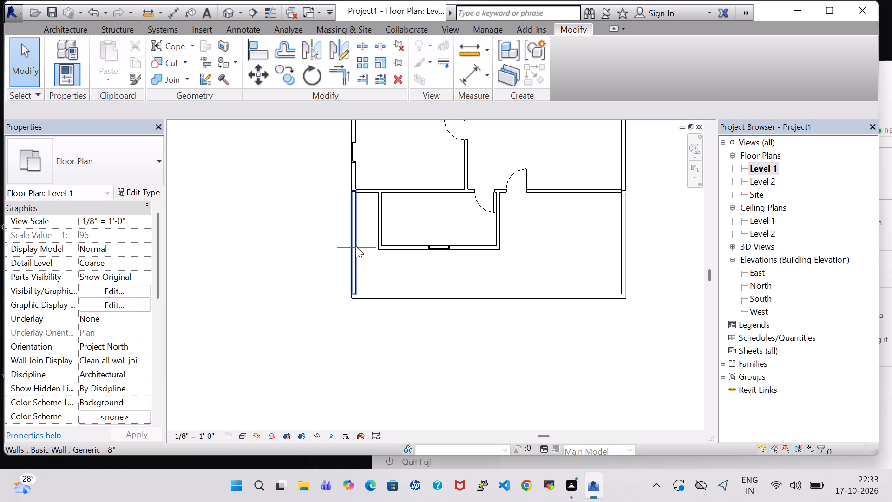
# Set the unconnected height of the split-off west wall segment beside the front porch to 5' 0".
pyautogui.click(355, 246)
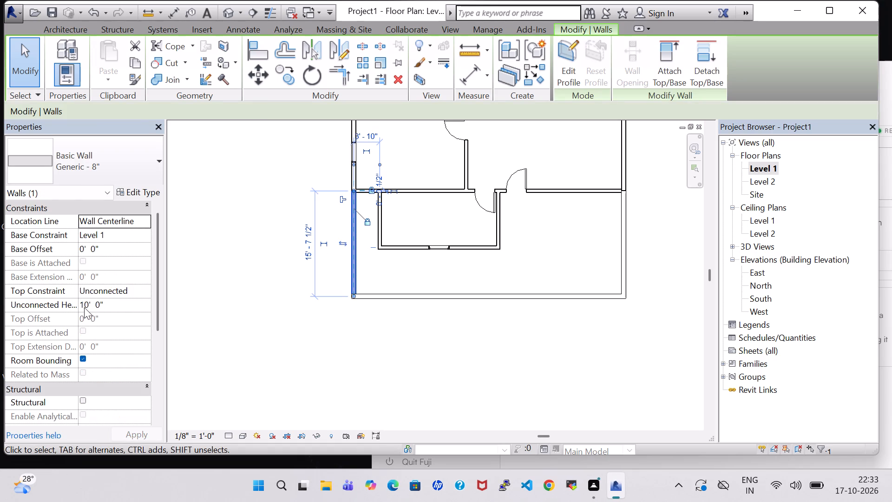
pyautogui.scroll(4, 86, 306)
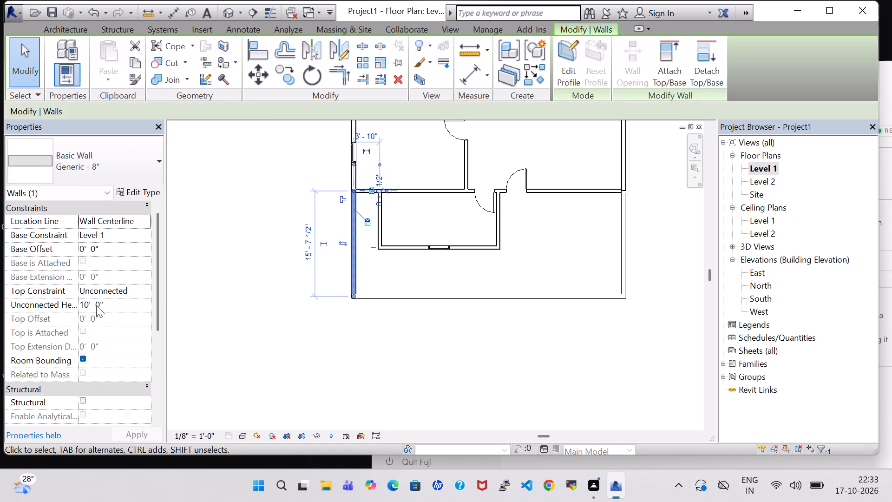
pyautogui.click(86, 305)
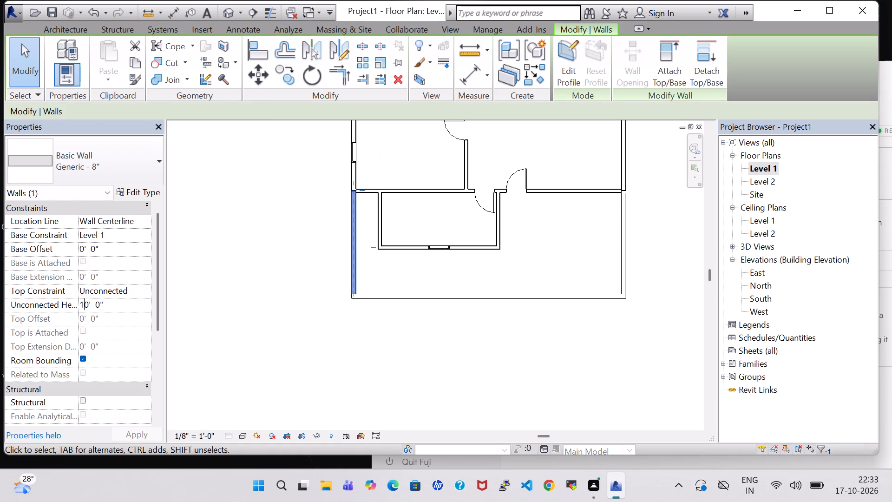
pyautogui.click(86, 305)
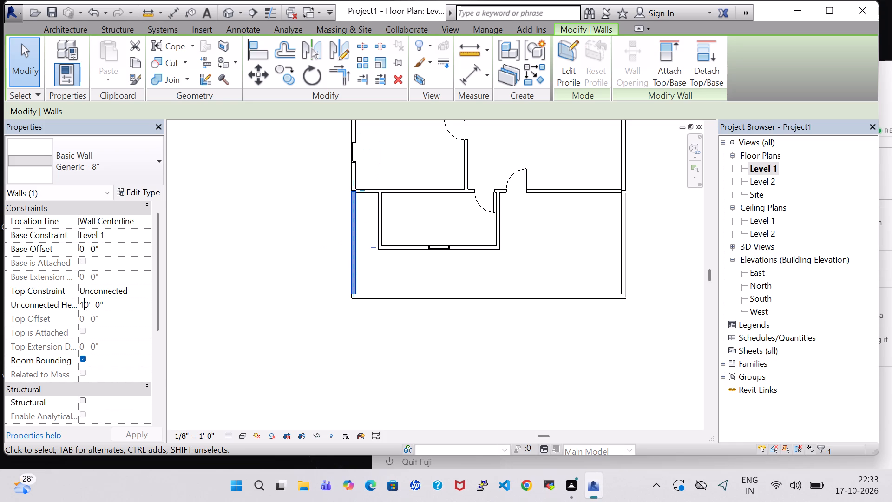
pyautogui.press('Right')
pyautogui.press('BackSpace')
pyautogui.press('BackSpace')
pyautogui.press('5')
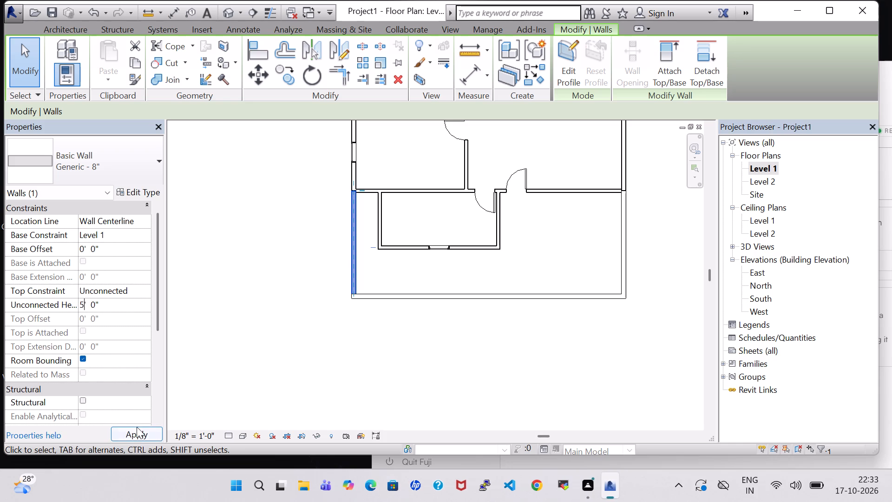
pyautogui.click(137, 433)
pyautogui.scroll(-1, 218, 314)
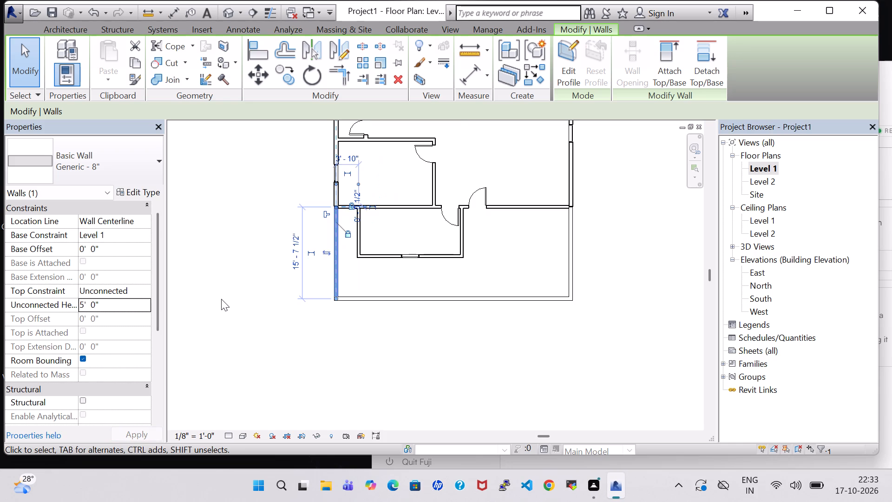
pyautogui.click(221, 299)
# Split the front room's west wall with a 1" gap about 4' 10 1/2" from its south wall and delete the northern piece.
pyautogui.scroll(-2, 302, 242)
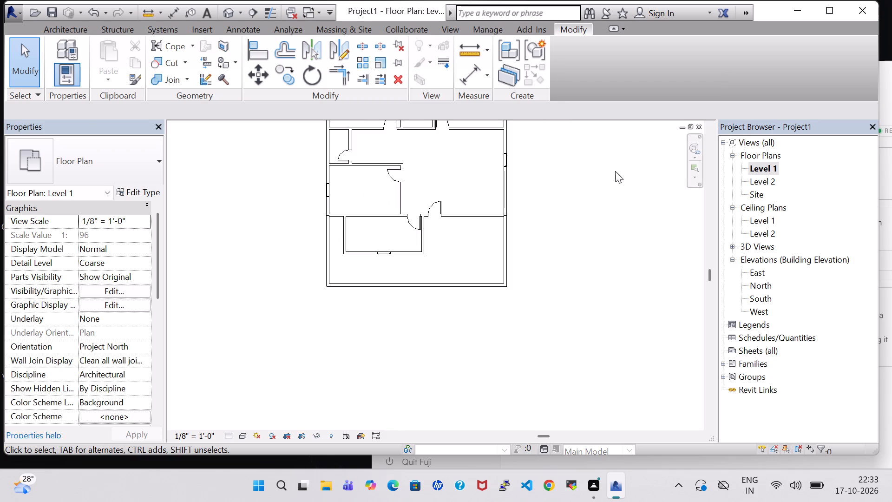
pyautogui.moveTo(528, 139); pyautogui.dragTo(570, 205, button='middle')
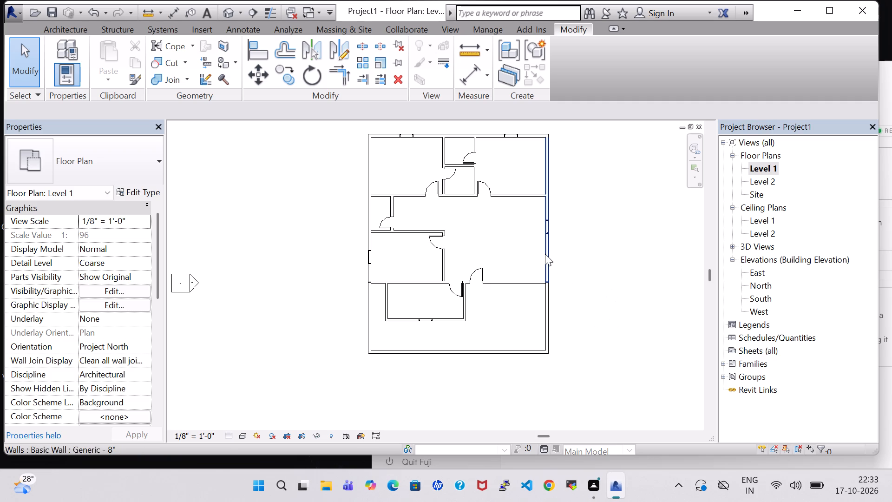
pyautogui.click(378, 46)
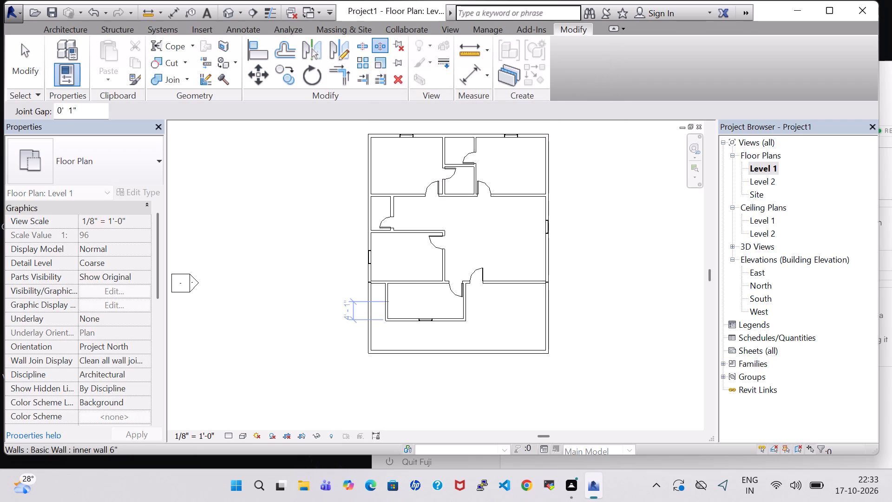
pyautogui.click(387, 298)
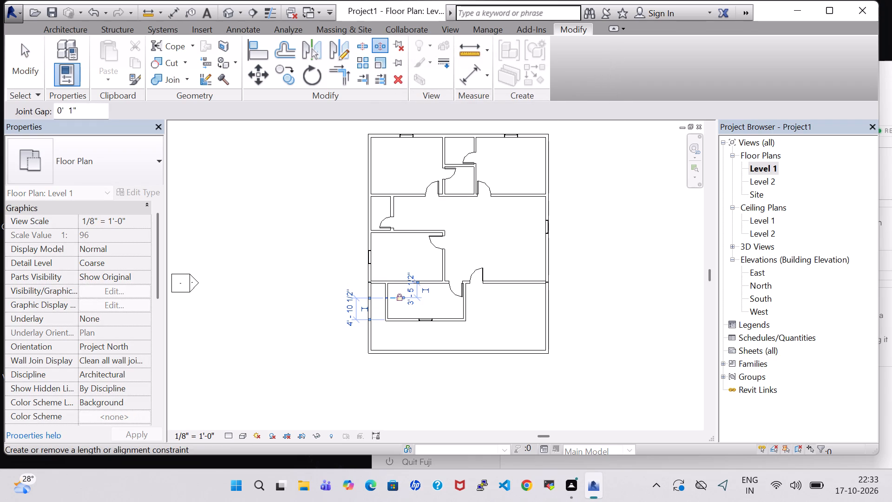
pyautogui.press('Escape')
pyautogui.press('Escape')
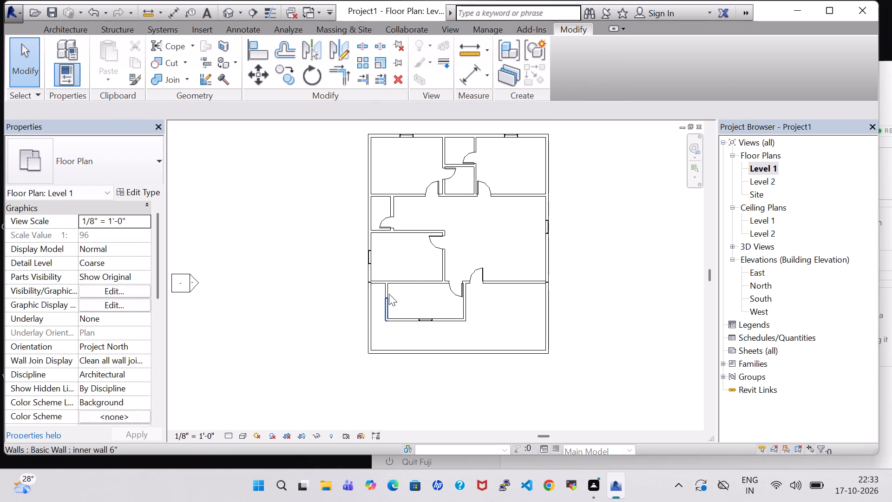
pyautogui.click(388, 293)
pyautogui.press('Delete')
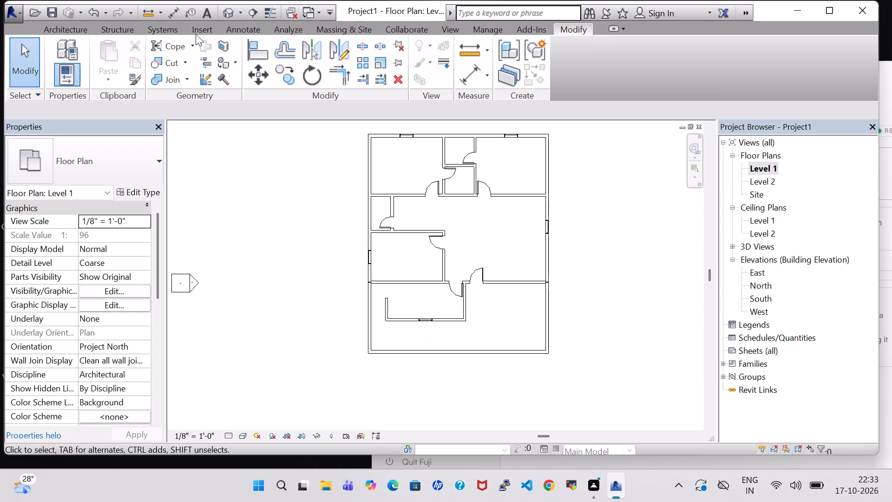
# Draw a room separation line about 3' 6 1/2" long closing the gap in the front room's west wall.
pyautogui.click(77, 35)
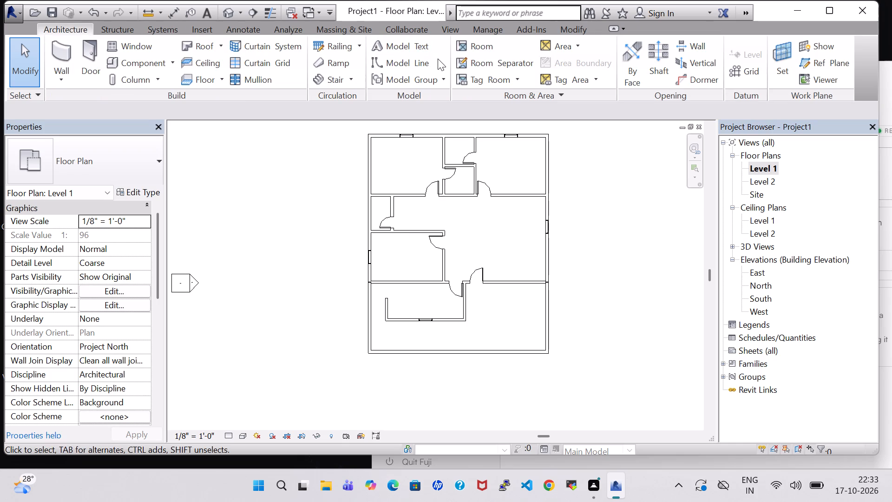
pyautogui.click(474, 63)
pyautogui.scroll(3, 448, 308)
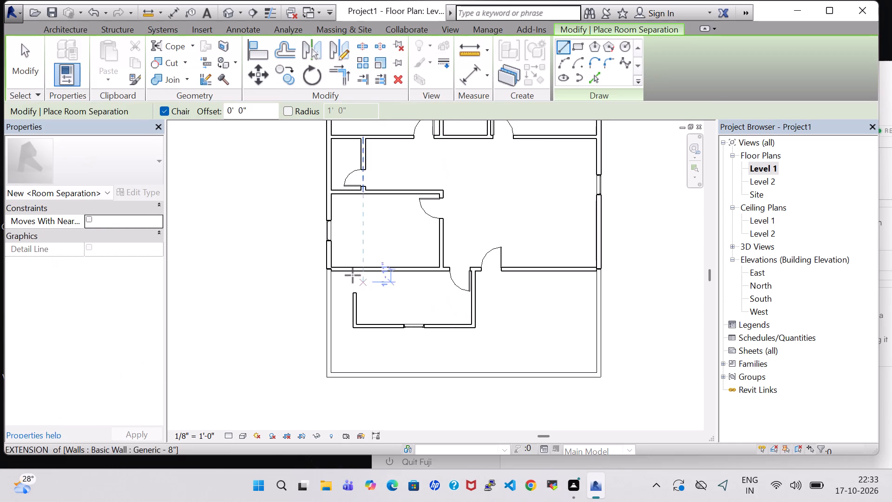
pyautogui.scroll(6, 352, 274)
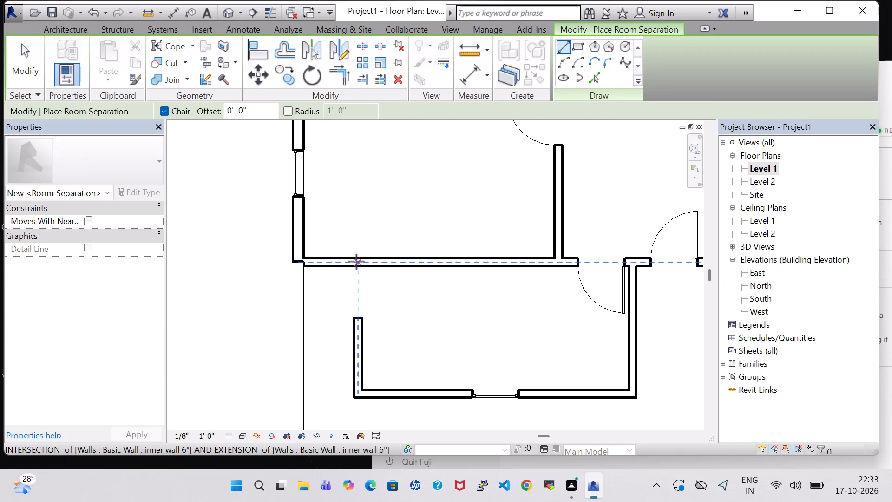
pyautogui.click(356, 262)
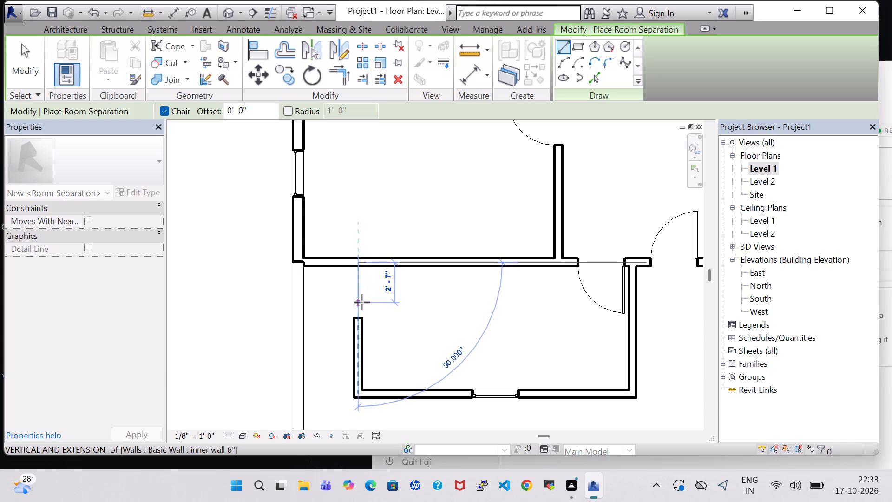
pyautogui.click(354, 320)
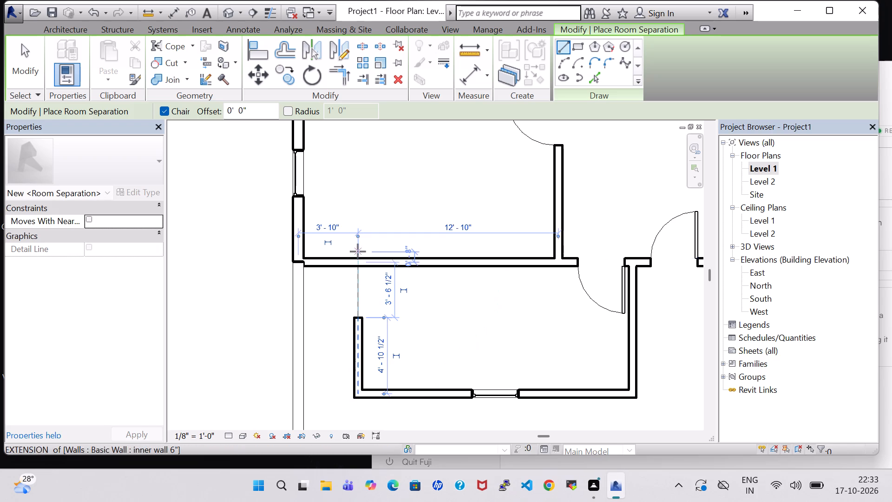
pyautogui.press('Escape')
pyautogui.scroll(-7, 368, 209)
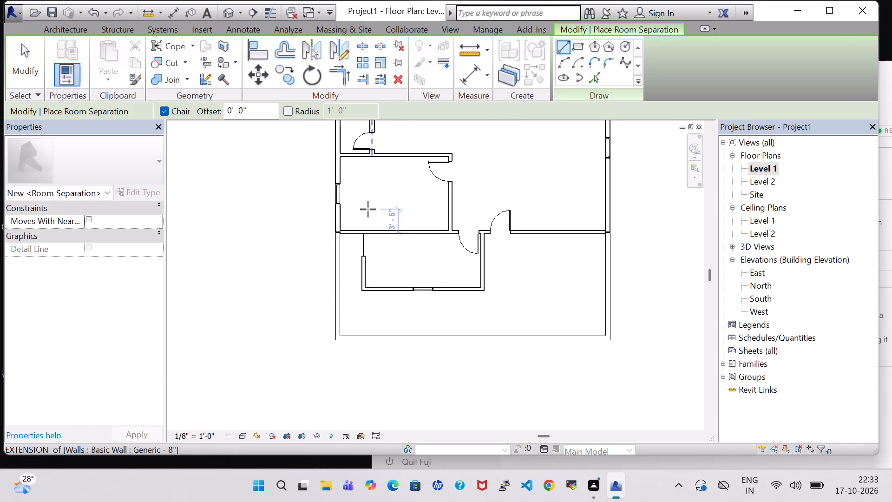
pyautogui.scroll(-1, 368, 209)
pyautogui.press('Escape')
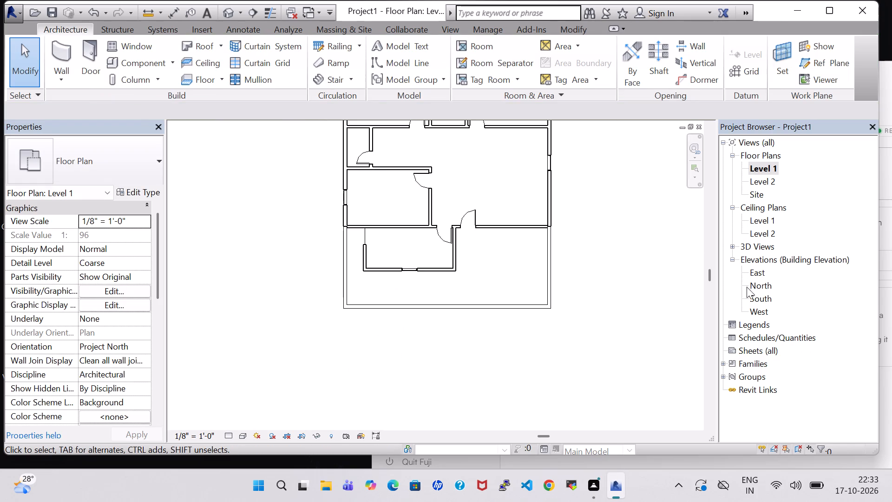
# Examine the Level 1 plan and orbit the 3D view to check the house's walls, doors and windows.
pyautogui.moveTo(621, 201); pyautogui.dragTo(617, 468, button='middle')
pyautogui.moveTo(609, 347); pyautogui.dragTo(607, 233, button='middle')
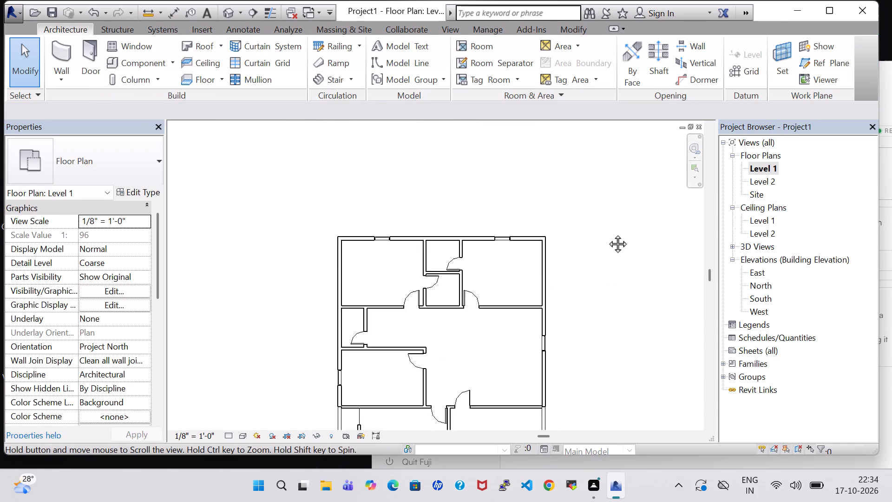
pyautogui.moveTo(607, 233); pyautogui.dragTo(607, 181, button='middle')
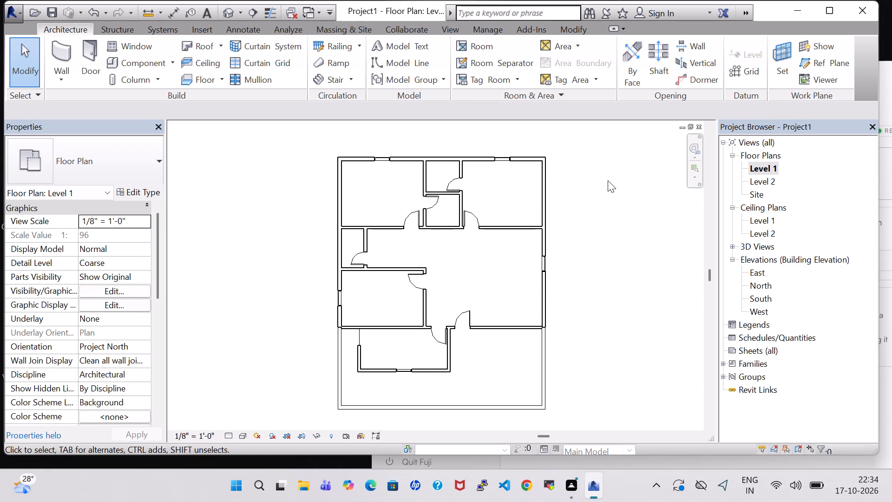
pyautogui.middleClick(608, 180)
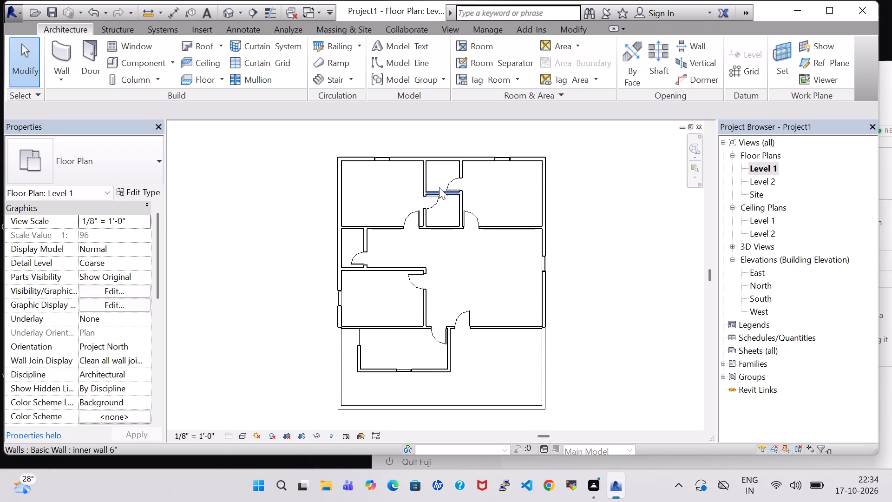
pyautogui.click(136, 60)
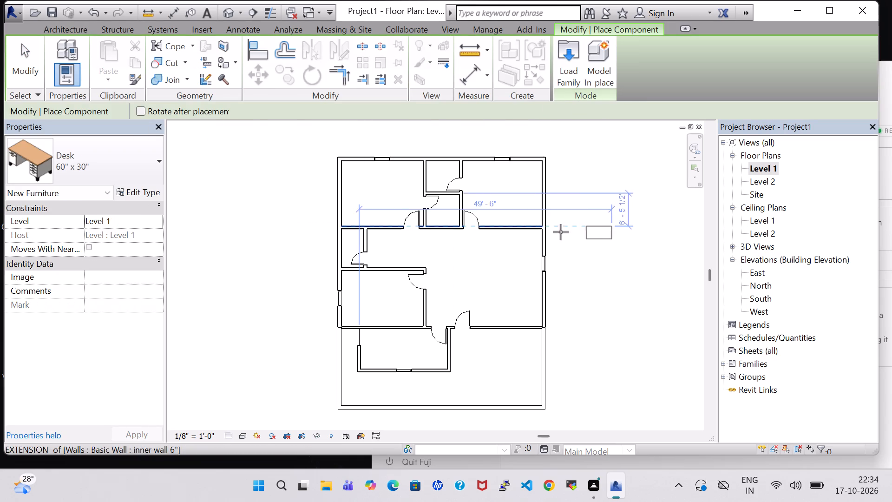
pyautogui.press('Escape')
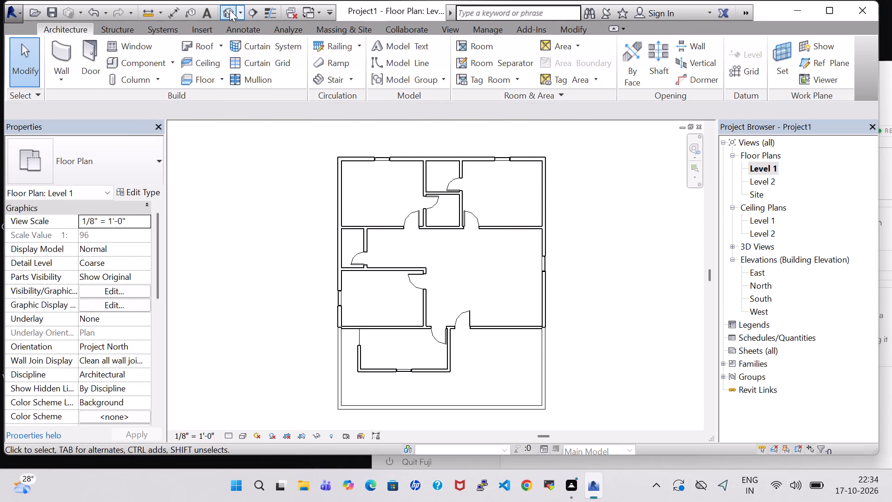
pyautogui.click(228, 10)
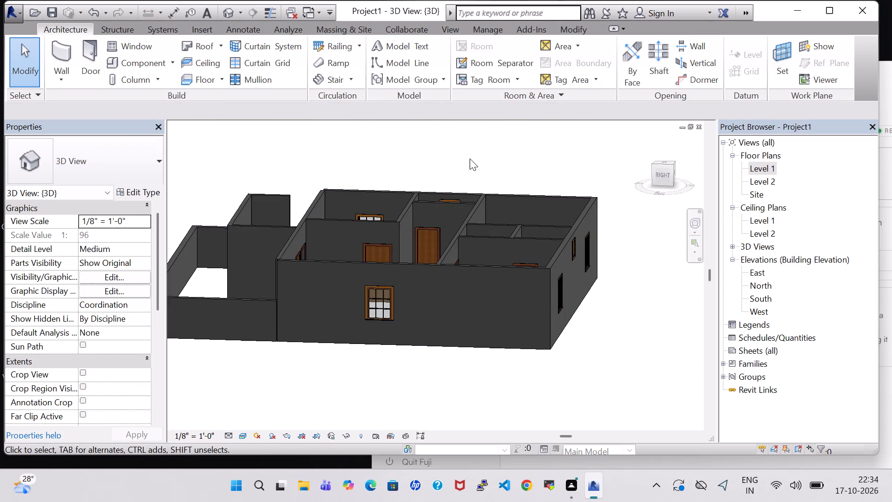
pyautogui.keyDown('shift'); pyautogui.moveTo(470, 156); pyautogui.dragTo(385, 166, button='middle'); pyautogui.keyUp('shift')
pyautogui.keyDown('shift'); pyautogui.scroll(1, 501, 228); pyautogui.keyUp('shift')
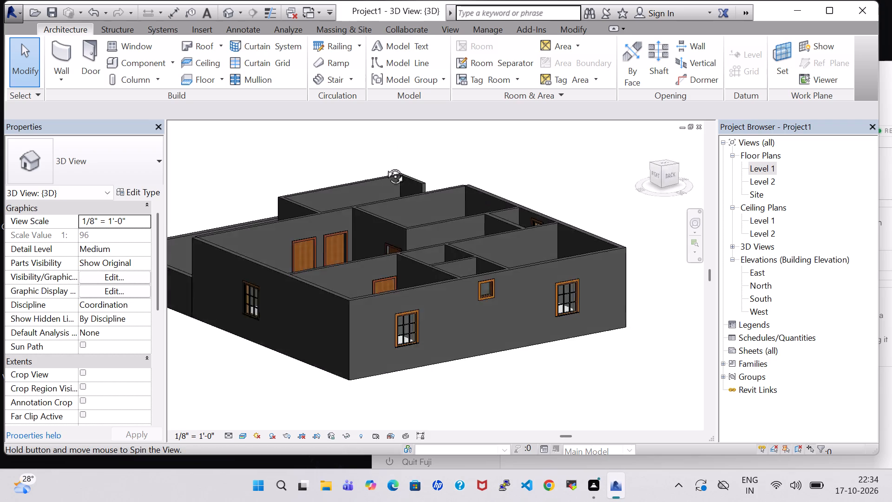
pyautogui.keyDown('shift'); pyautogui.moveTo(385, 166); pyautogui.dragTo(245, 186, button='middle'); pyautogui.keyUp('shift')
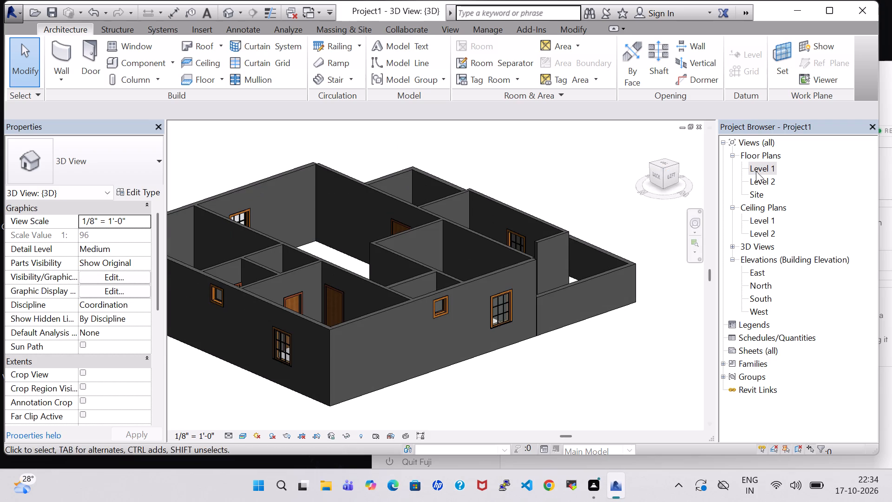
# Load the Bed-Box family from the US Imperial library's Furniture Beds folder for placement on Level 1.
pyautogui.doubleClick(761, 171)
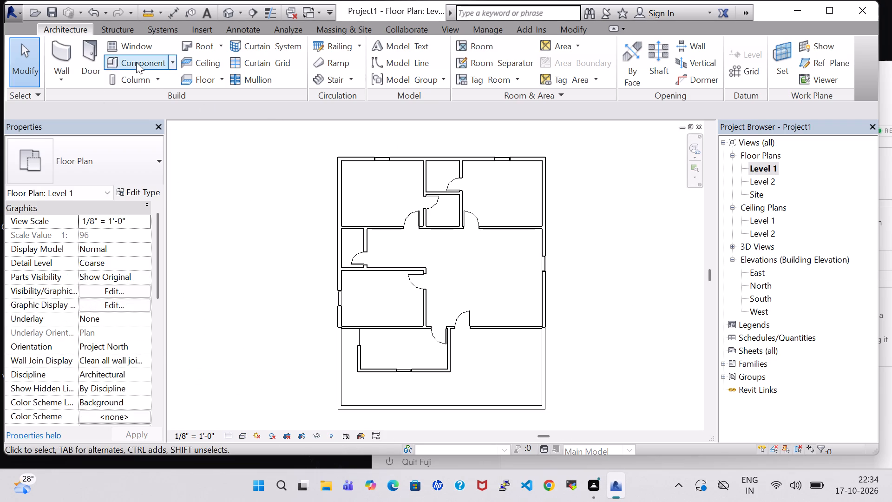
pyautogui.click(136, 62)
pyautogui.click(573, 69)
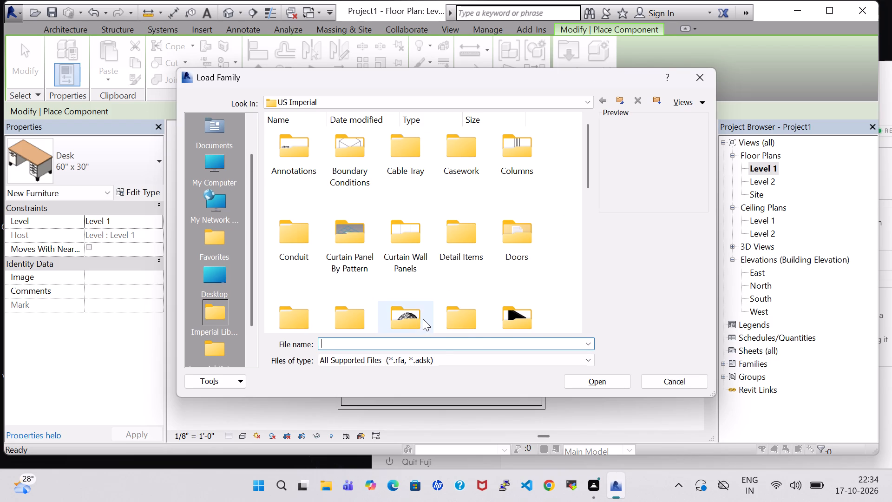
pyautogui.scroll(-1, 471, 288)
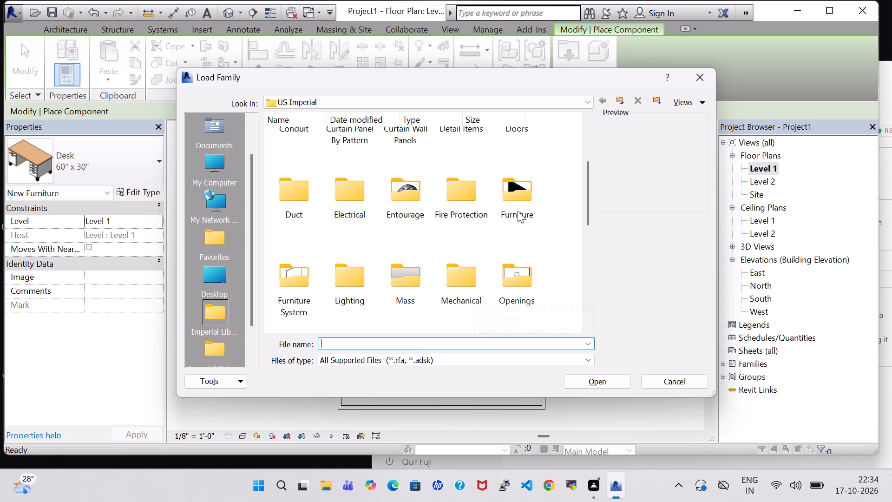
pyautogui.doubleClick(512, 208)
pyautogui.doubleClick(307, 152)
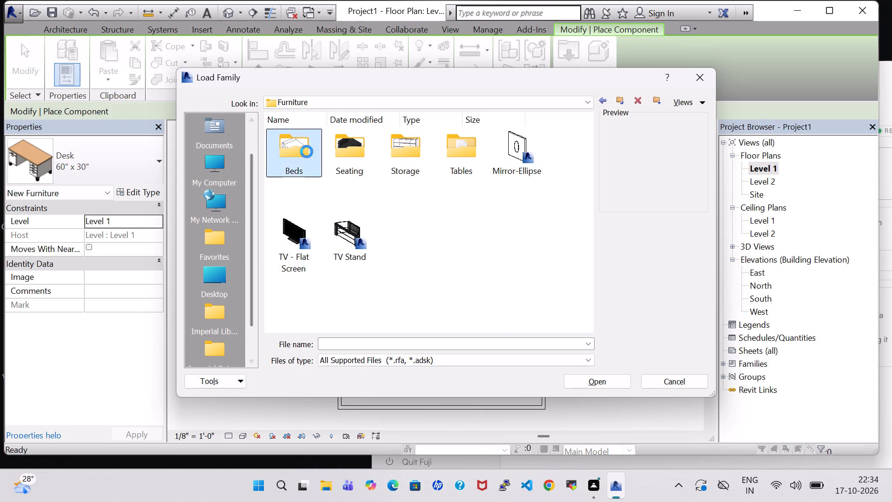
pyautogui.click(300, 155)
pyautogui.click(582, 383)
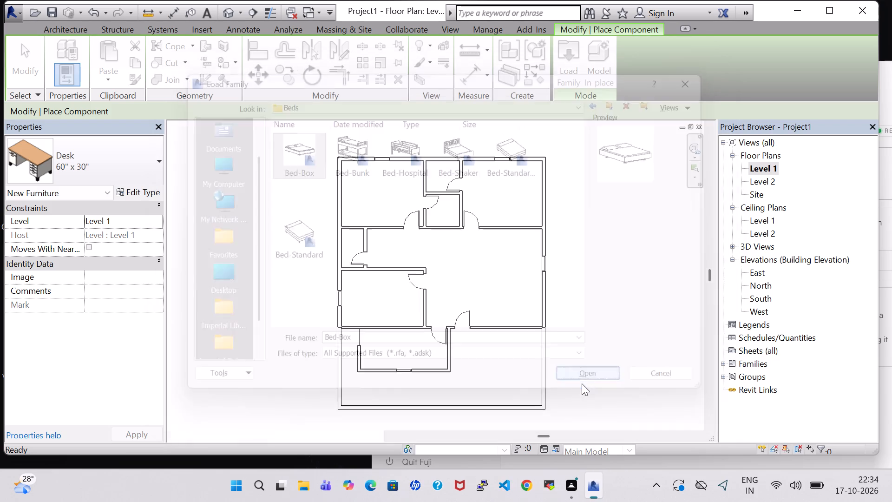
# Place the Double 53" x 74" Bed-Box in the northwest bedroom, rotated with its pillows towards the middle of the west wall.
pyautogui.press('space')
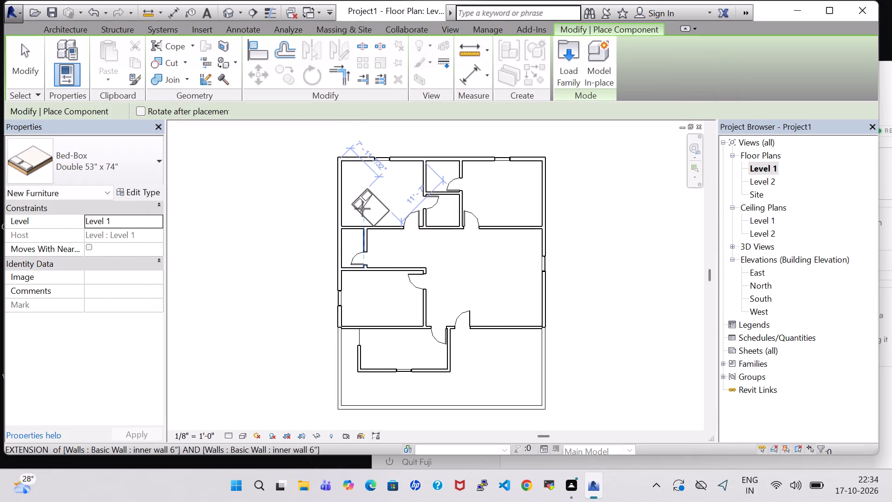
pyautogui.press('space')
pyautogui.scroll(4, 362, 209)
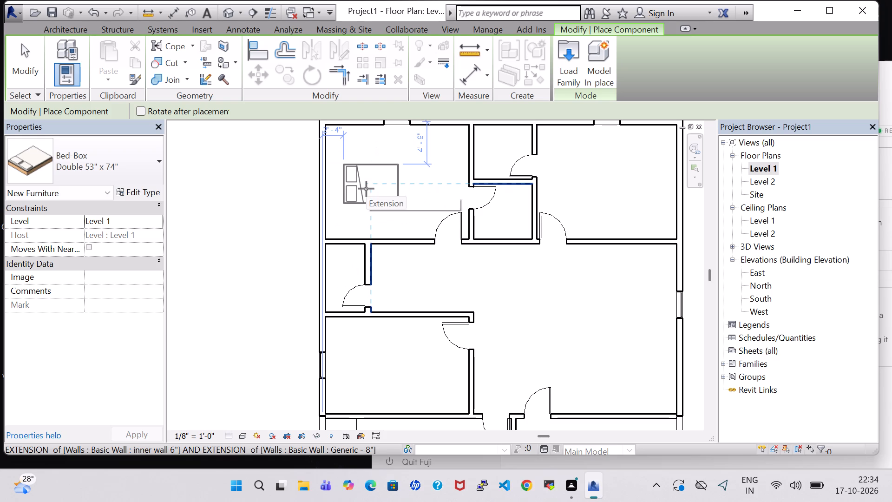
pyautogui.scroll(3, 366, 189)
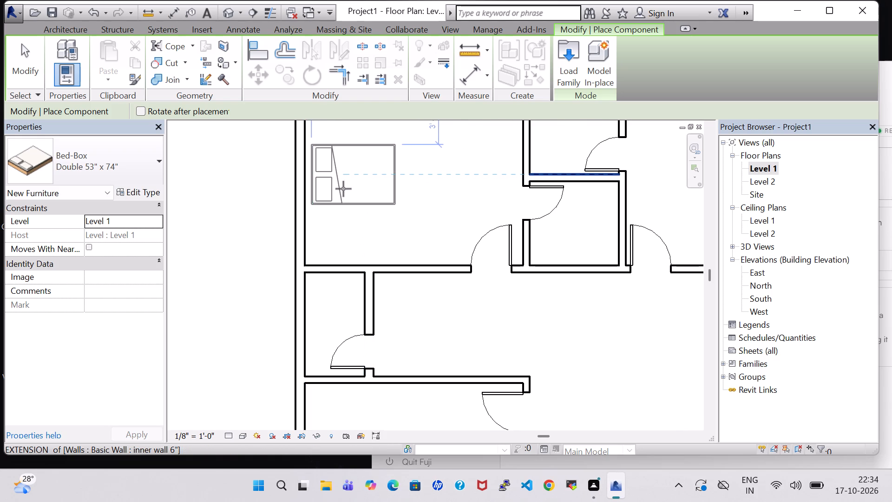
pyautogui.scroll(3, 345, 190)
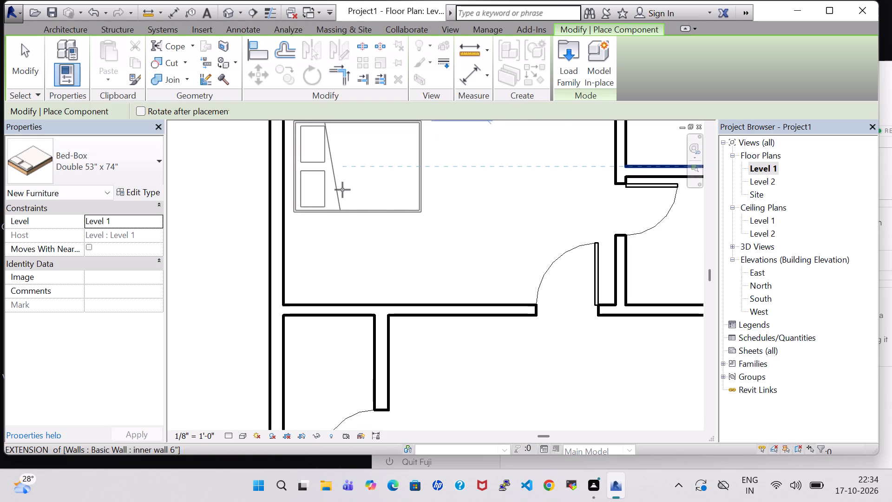
pyautogui.click(339, 190)
pyautogui.scroll(-4, 371, 194)
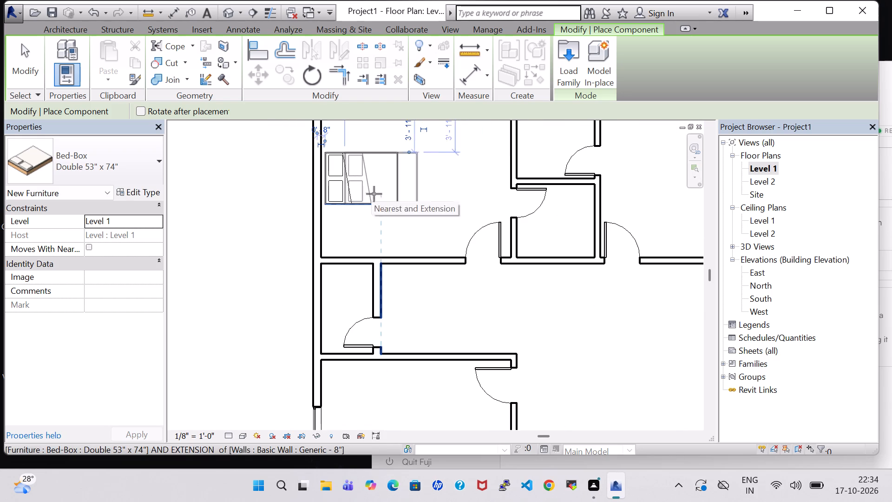
pyautogui.press('Escape')
pyautogui.press('Escape')
# Load the Table-End family from the US Imperial library's Furniture Tables folder.
pyautogui.moveTo(444, 186); pyautogui.dragTo(442, 269, button='middle')
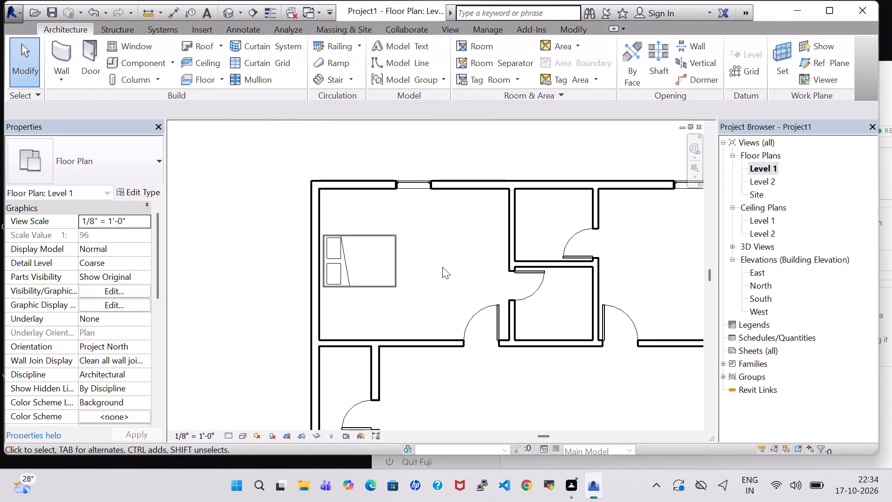
pyautogui.scroll(-1, 442, 267)
pyautogui.click(130, 65)
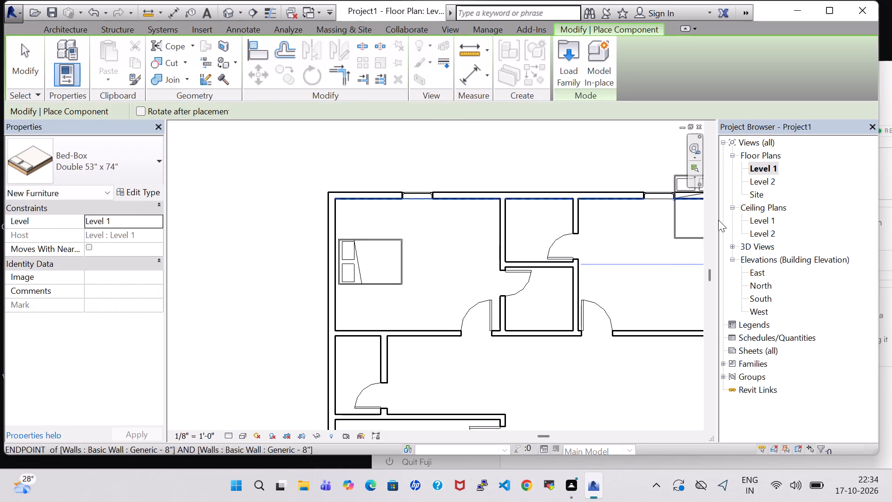
pyautogui.click(571, 75)
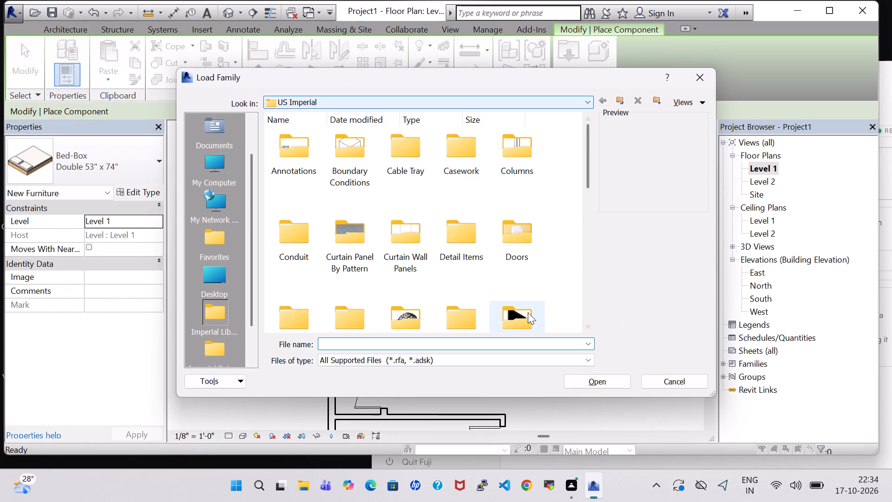
pyautogui.doubleClick(516, 312)
pyautogui.doubleClick(461, 159)
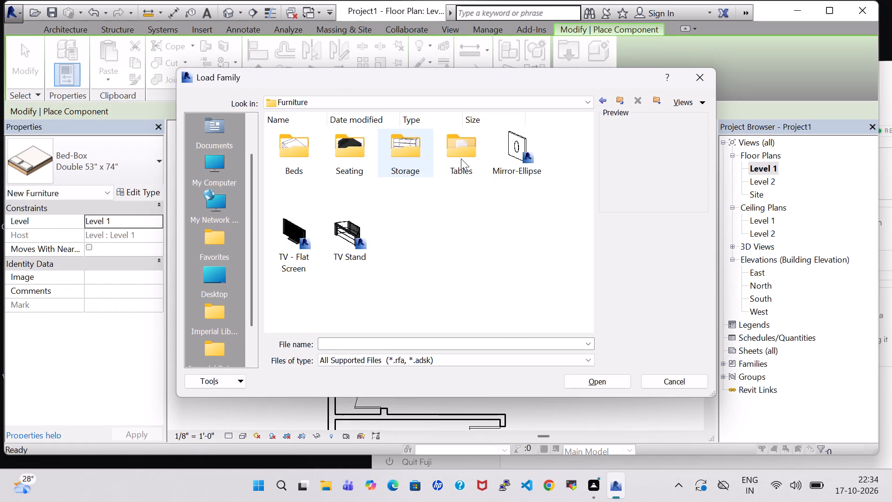
pyautogui.click(401, 232)
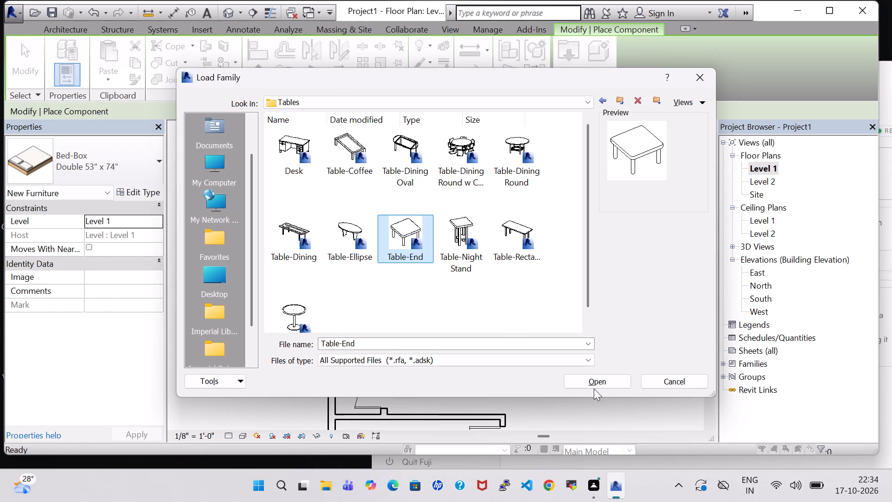
pyautogui.click(593, 385)
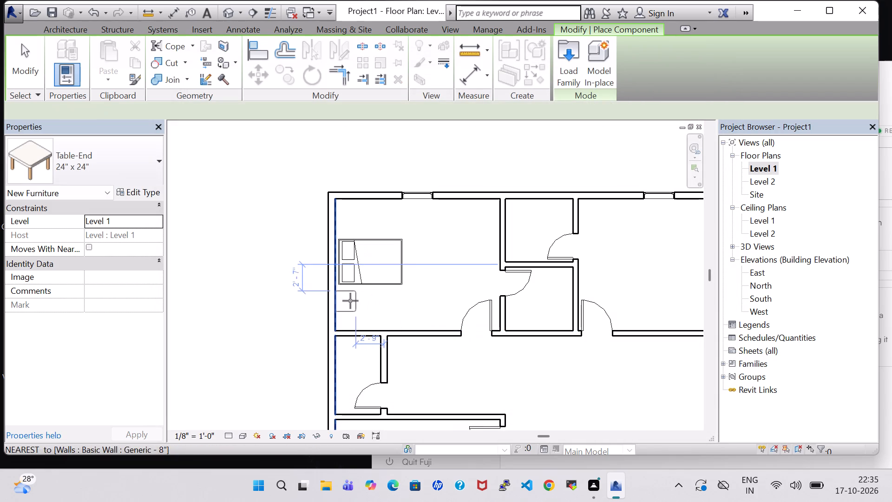
# Place two 24" x 24" Table-End tables along the northwest bedroom's west wall, one on each side of the bed's head.
pyautogui.scroll(5, 359, 301)
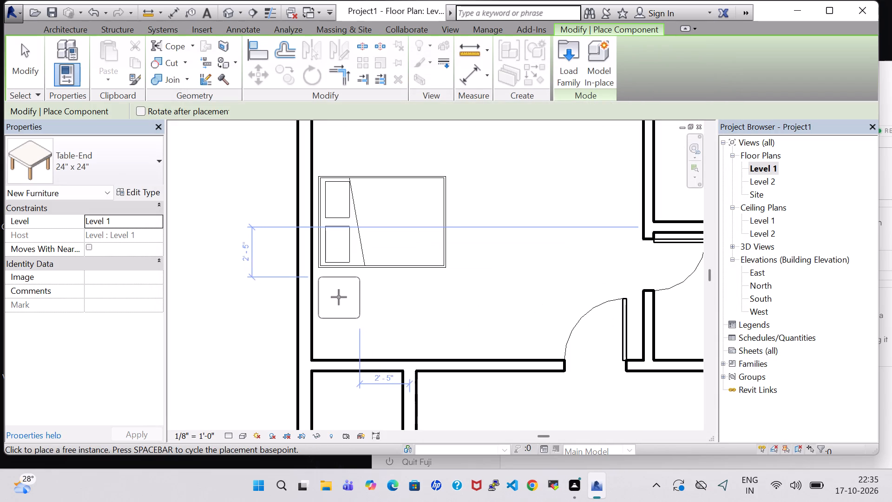
pyautogui.click(339, 297)
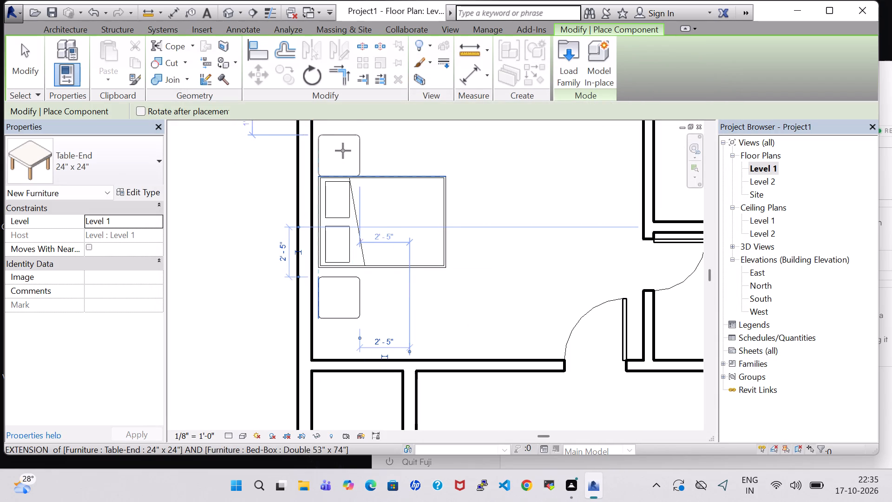
pyautogui.click(344, 148)
pyautogui.press('Escape')
pyautogui.press('Escape')
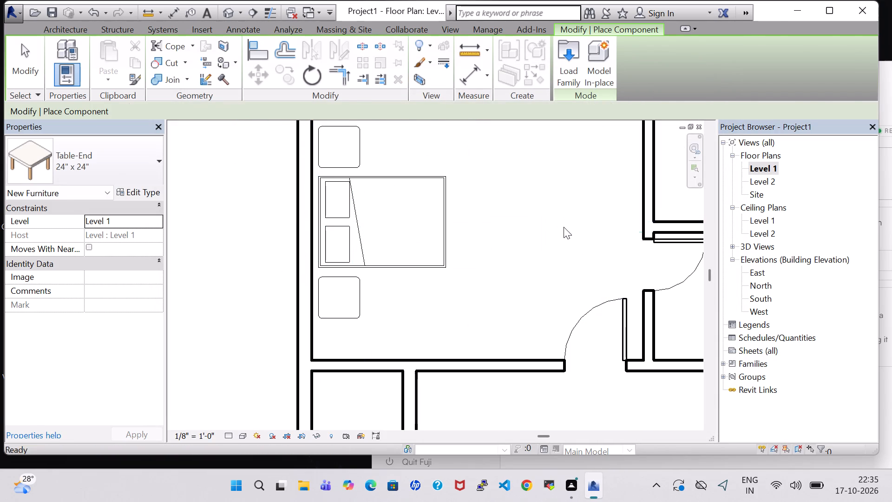
pyautogui.scroll(-2, 564, 227)
pyautogui.moveTo(564, 227); pyautogui.dragTo(562, 282, button='middle')
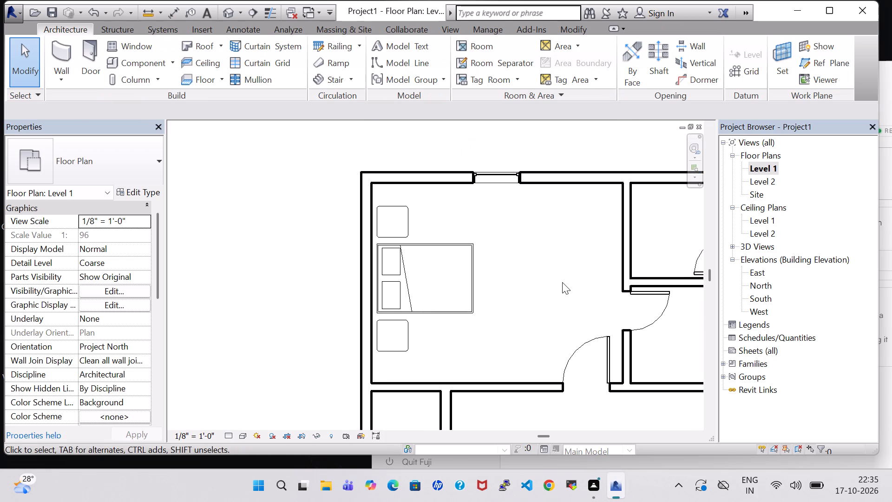
# Set the height of the Table-End 24" x 24" type to 2' 0".
pyautogui.click(412, 226)
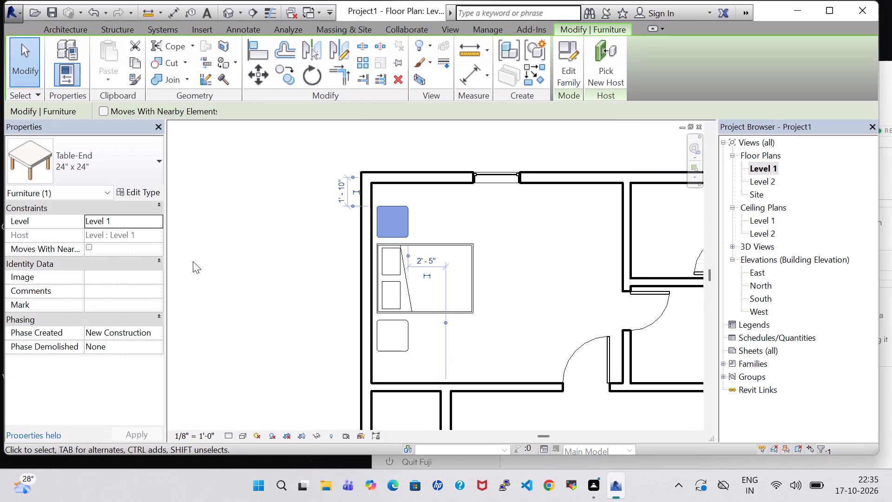
pyautogui.click(135, 194)
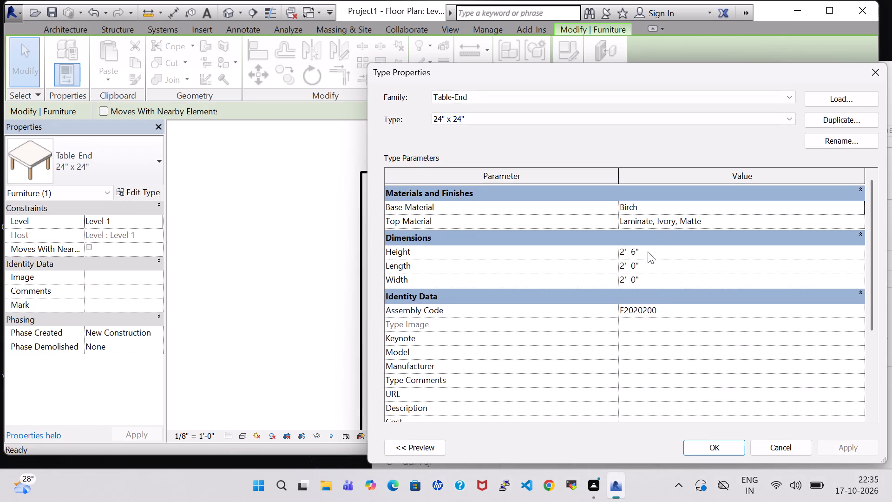
pyautogui.click(637, 252)
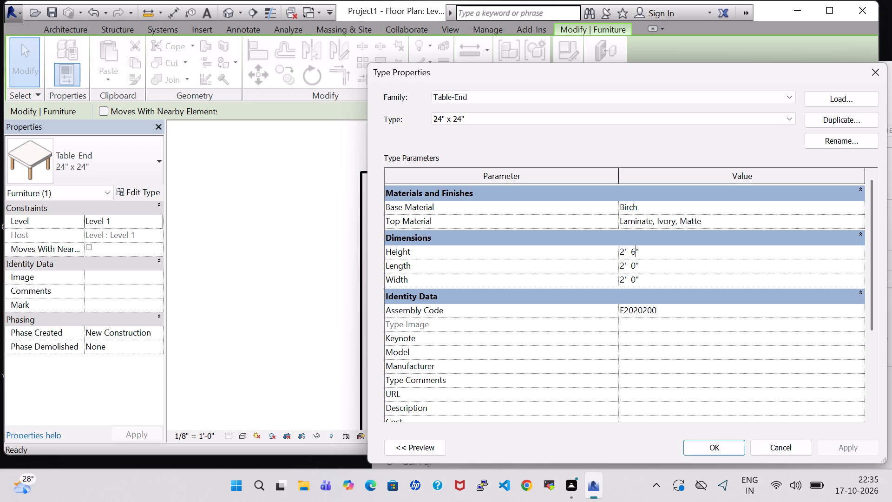
pyautogui.press('BackSpace')
pyautogui.press('0')
pyautogui.click(726, 452)
pyautogui.click(550, 289)
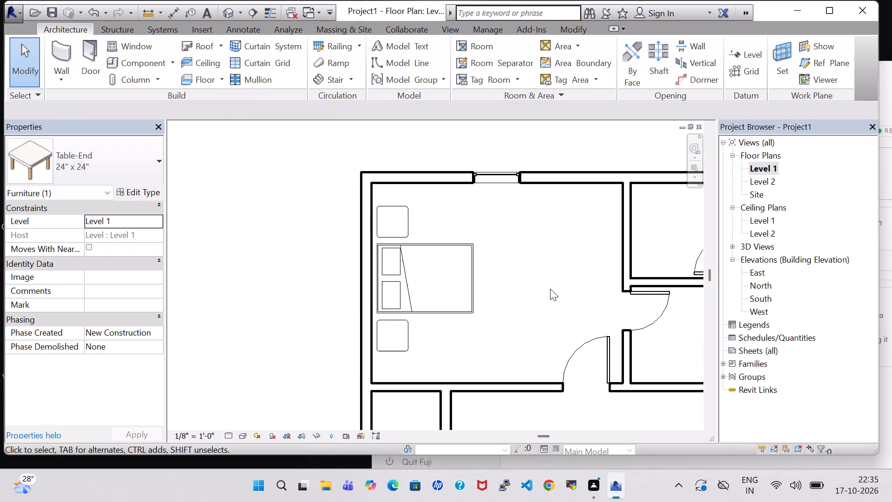
# Check the type dimensions of the bedside table on the south side of the bed.
pyautogui.click(394, 321)
pyautogui.click(145, 192)
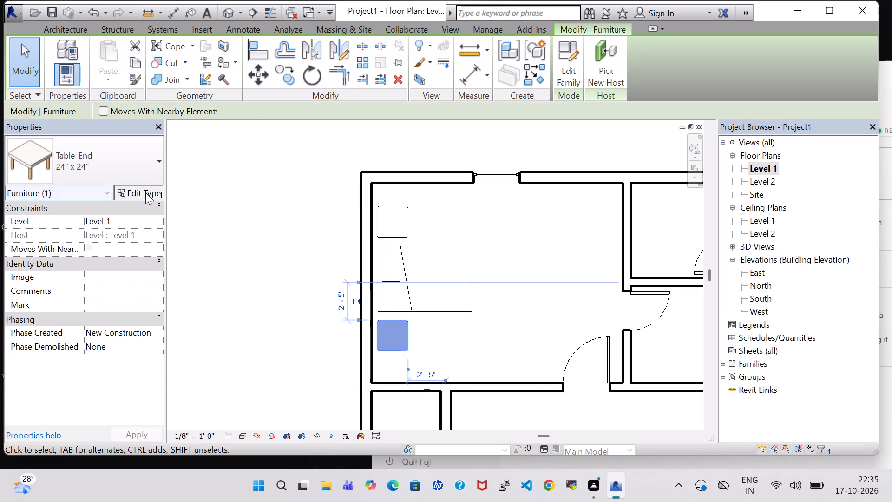
pyautogui.click(311, 202)
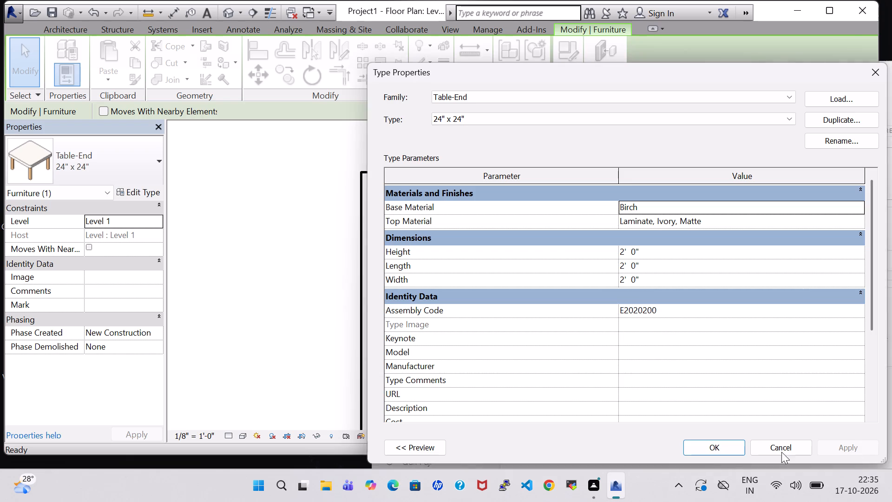
pyautogui.click(774, 447)
pyautogui.click(517, 317)
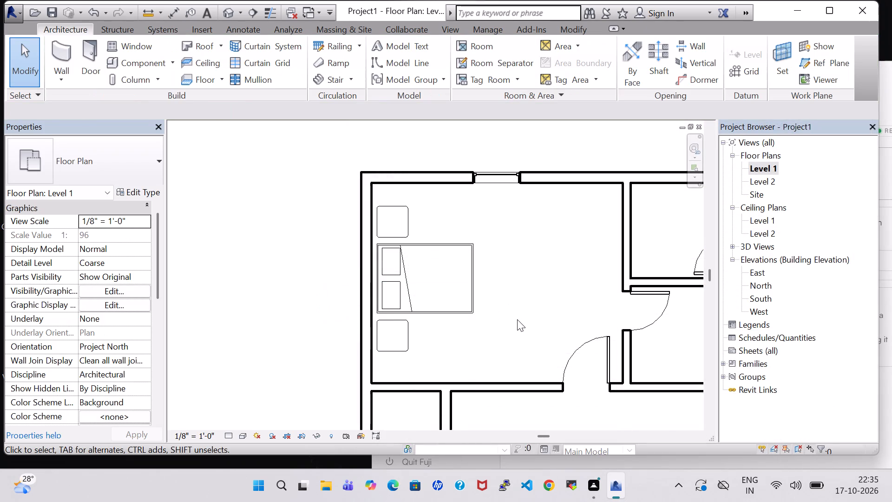
# Load the Dresser family from the US Imperial library's Furniture Storage folder.
pyautogui.scroll(-1, 517, 319)
pyautogui.click(139, 66)
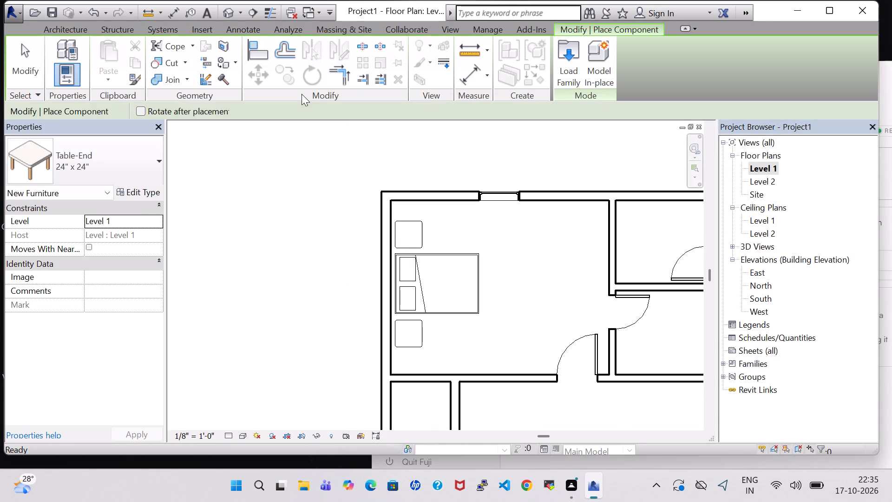
pyautogui.click(570, 70)
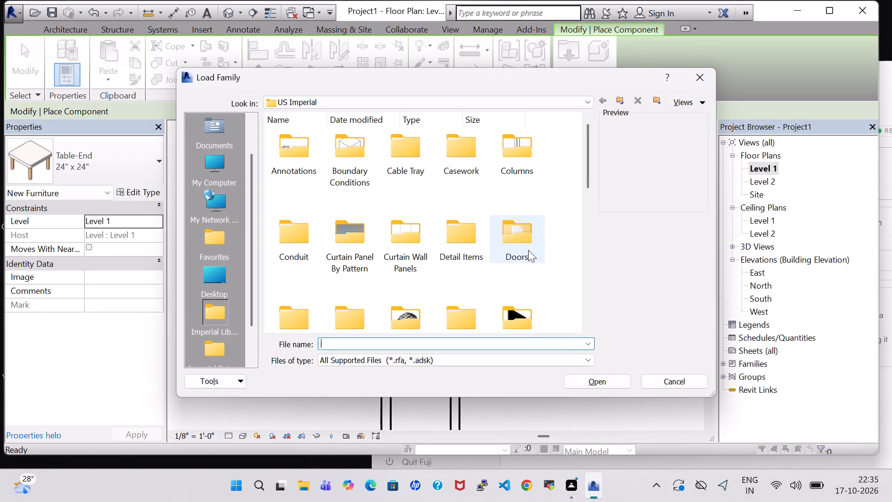
pyautogui.doubleClick(529, 323)
pyautogui.click(438, 163)
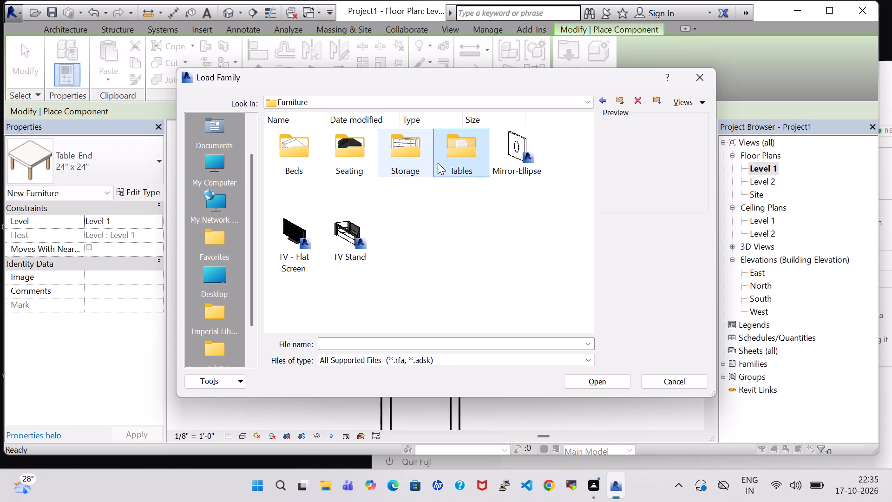
pyautogui.doubleClick(402, 160)
pyautogui.click(387, 219)
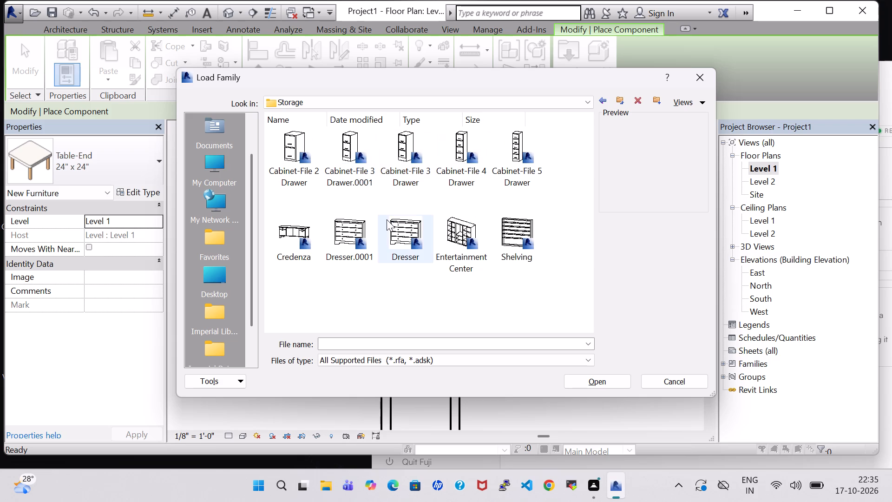
pyautogui.click(606, 382)
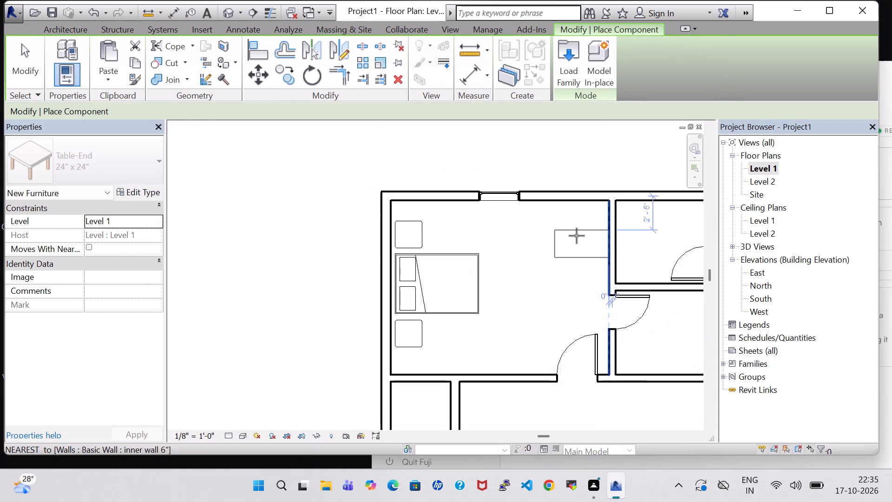
# Place the 48" x 72" x 24" Dresser against the northwest bedroom's north wall, east of the window, about 1'-3" from the east wall's centreline.
pyautogui.scroll(3, 580, 219)
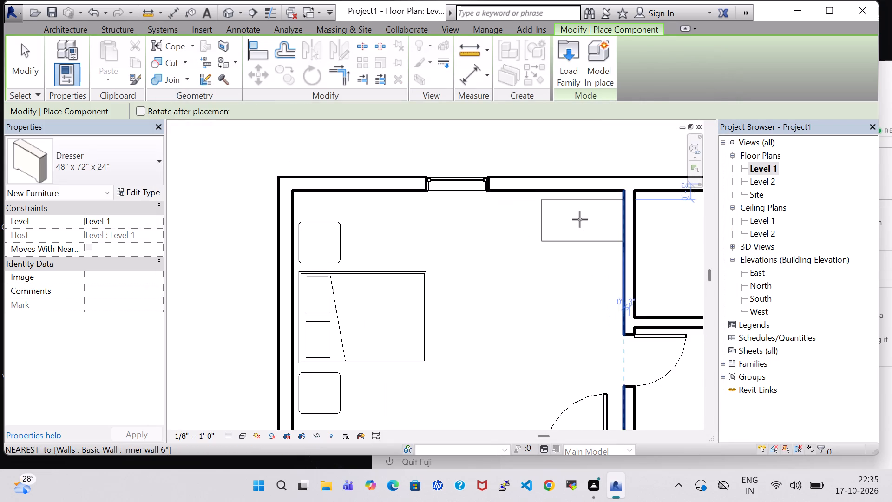
pyautogui.scroll(2, 570, 224)
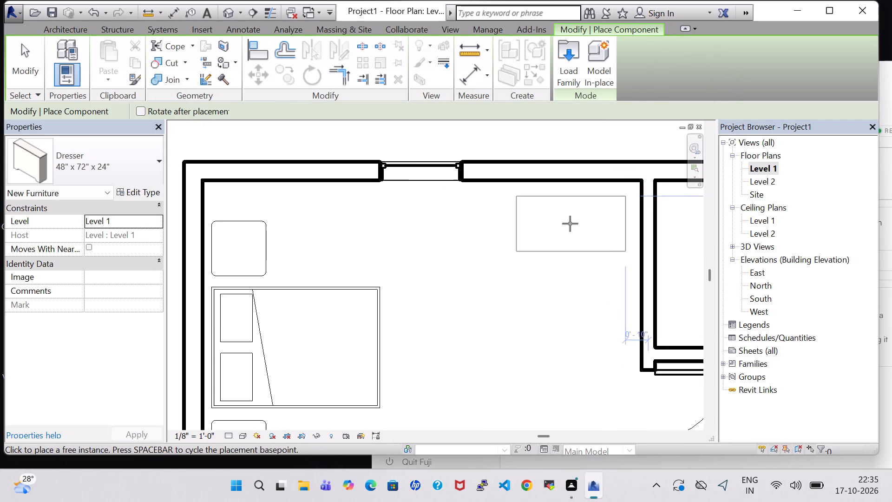
pyautogui.scroll(3, 570, 224)
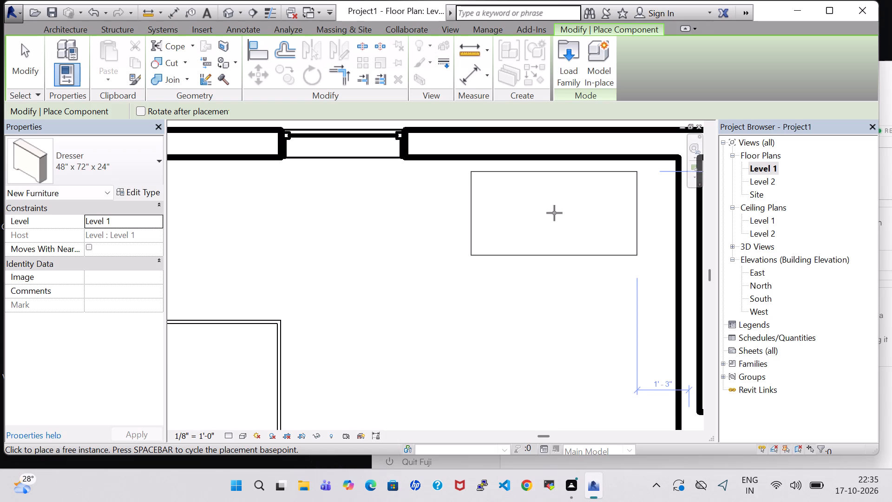
pyautogui.click(554, 210)
pyautogui.press('Escape')
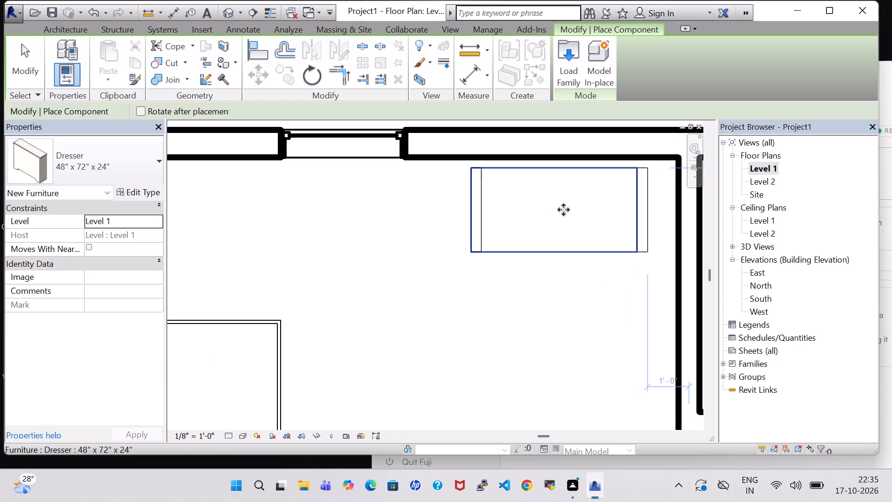
pyautogui.press('Escape')
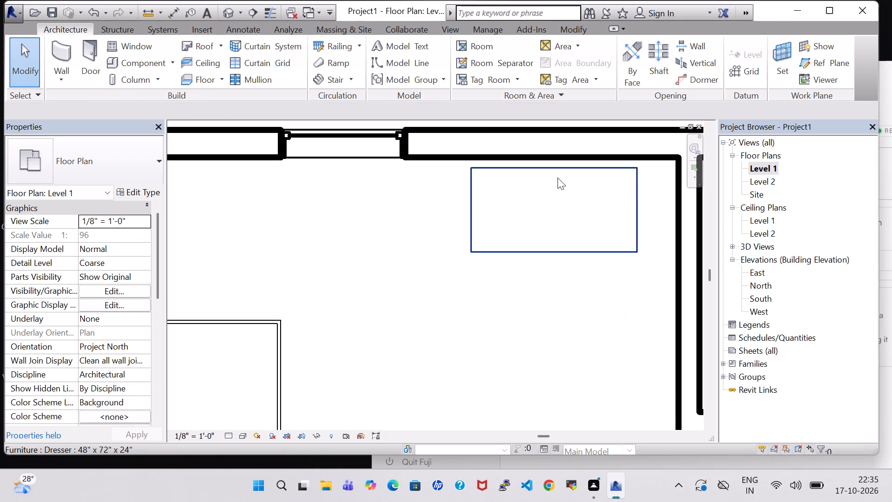
pyautogui.click(556, 173)
pyautogui.press('Up')
pyautogui.press('Up')
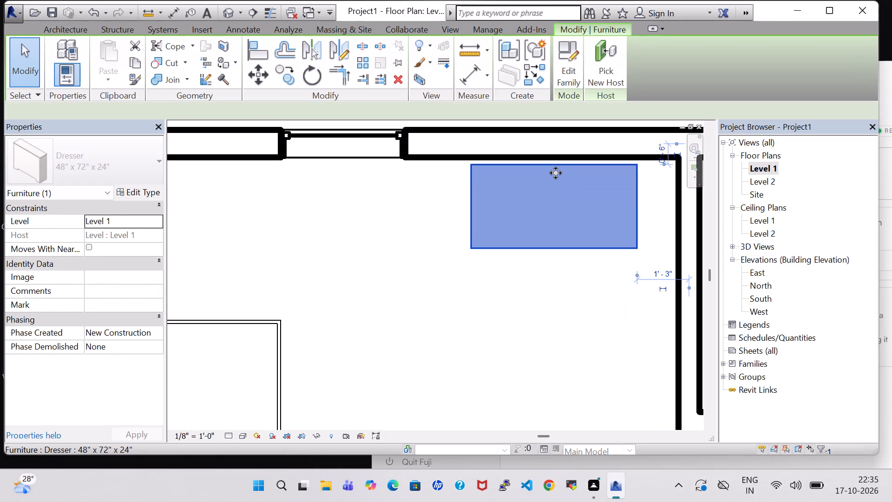
pyautogui.click(573, 287)
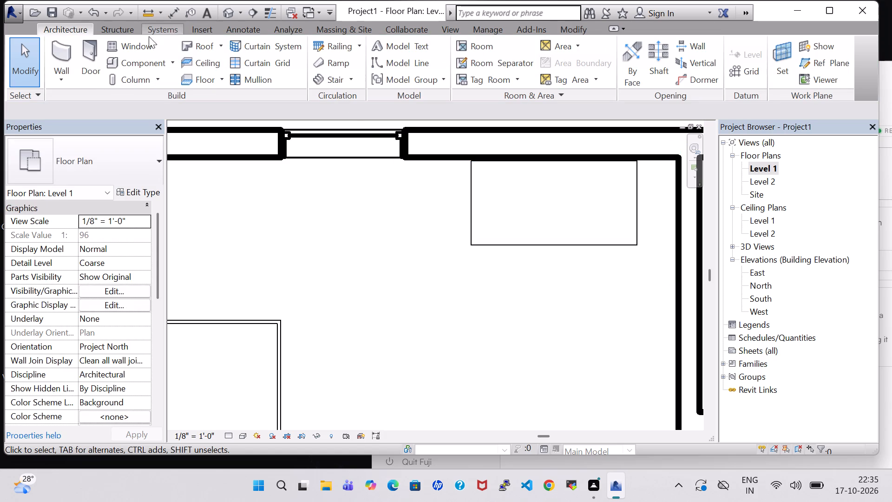
# Load the Cabinet-File 3 Drawer family from the US Imperial library's Furniture Storage folder.
pyautogui.scroll(-6, 155, 77)
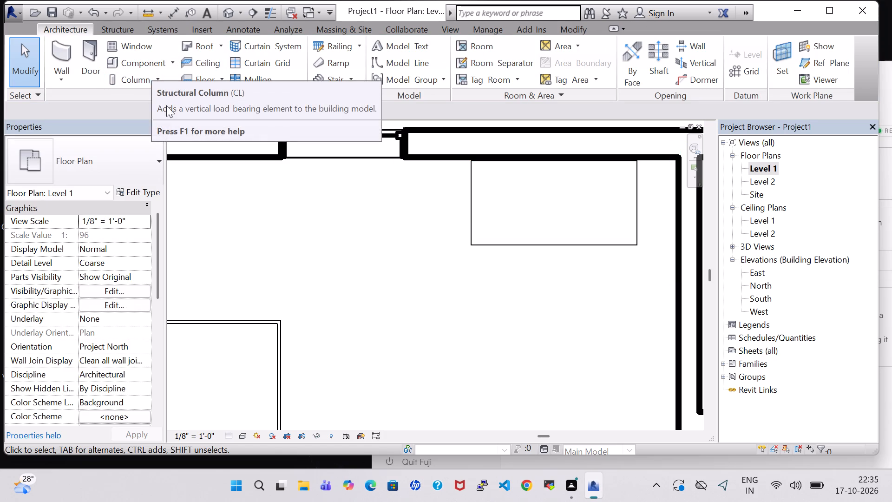
pyautogui.scroll(-5, 309, 277)
pyautogui.moveTo(310, 264); pyautogui.dragTo(392, 260, button='middle')
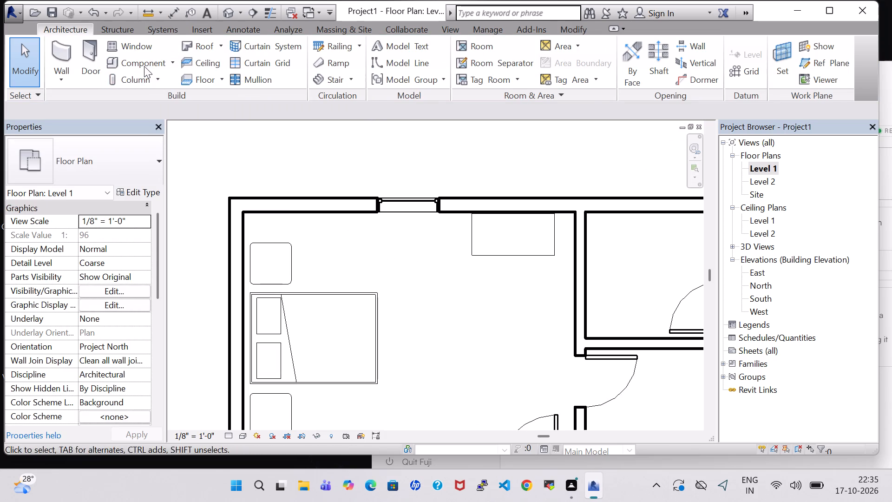
pyautogui.click(144, 66)
pyautogui.click(568, 72)
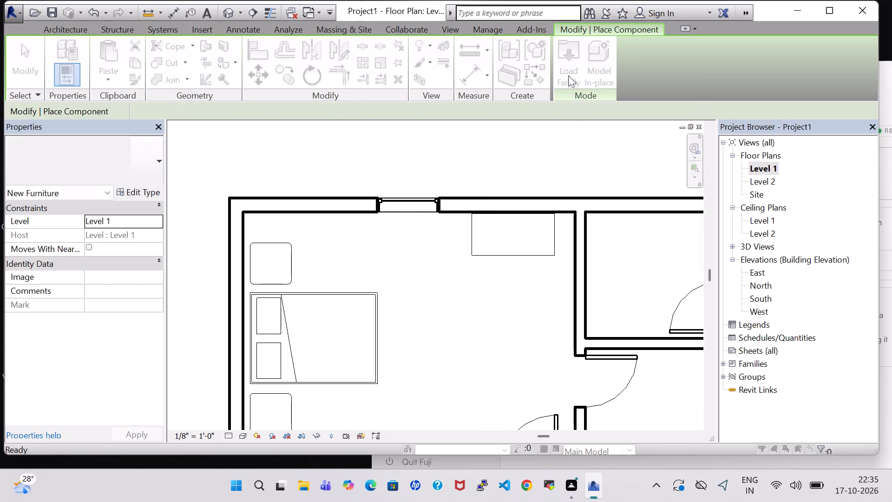
pyautogui.doubleClick(521, 324)
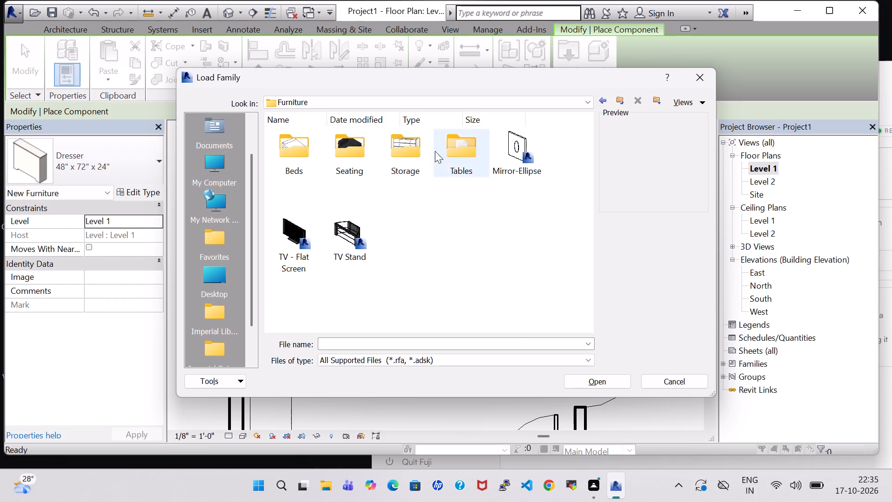
pyautogui.doubleClick(399, 150)
pyautogui.click(403, 146)
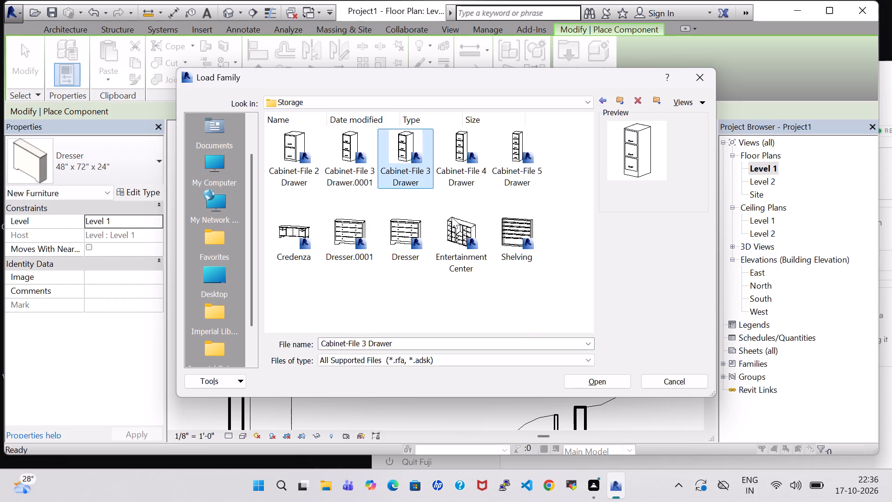
pyautogui.click(585, 379)
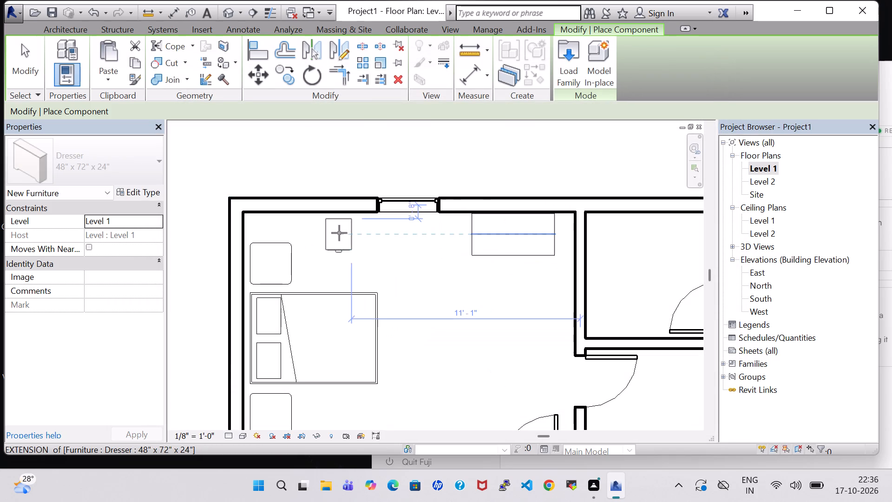
# Place the 15" x 18" Cabinet-File 3 Drawer beside the northwest bedroom's east wall, south of the dresser, with its drawers facing west.
pyautogui.scroll(3, 341, 237)
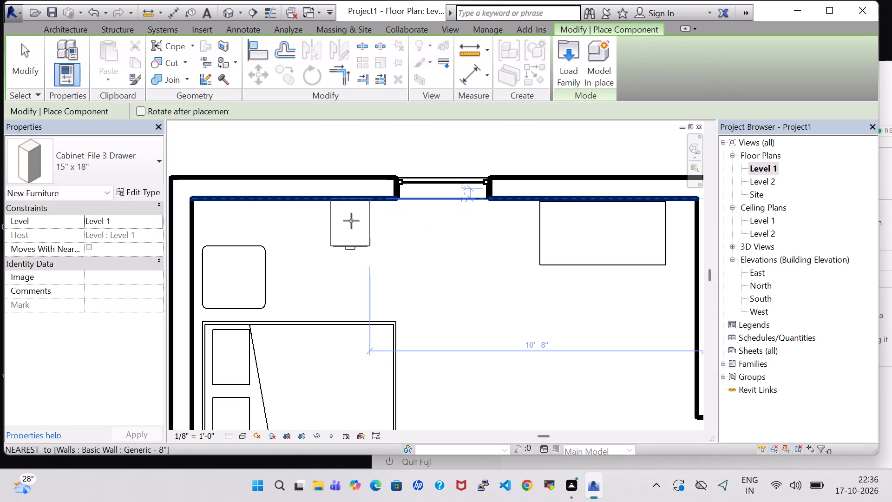
pyautogui.press('space')
pyautogui.press('space')
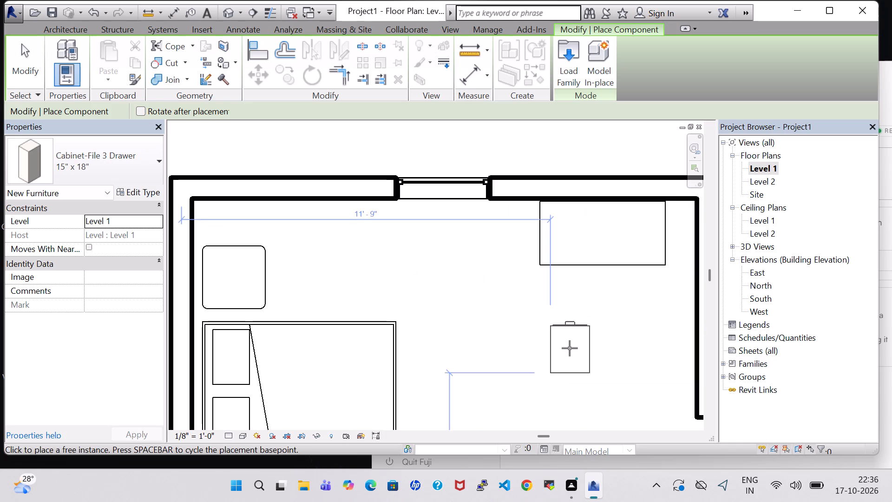
pyautogui.press('space')
pyautogui.scroll(2, 659, 353)
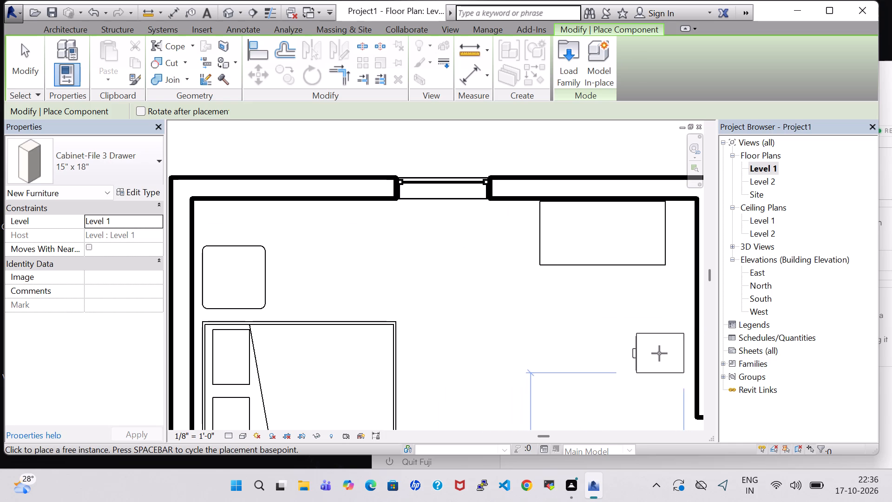
pyautogui.scroll(1, 659, 353)
pyautogui.moveTo(659, 344); pyautogui.dragTo(483, 350, button='middle')
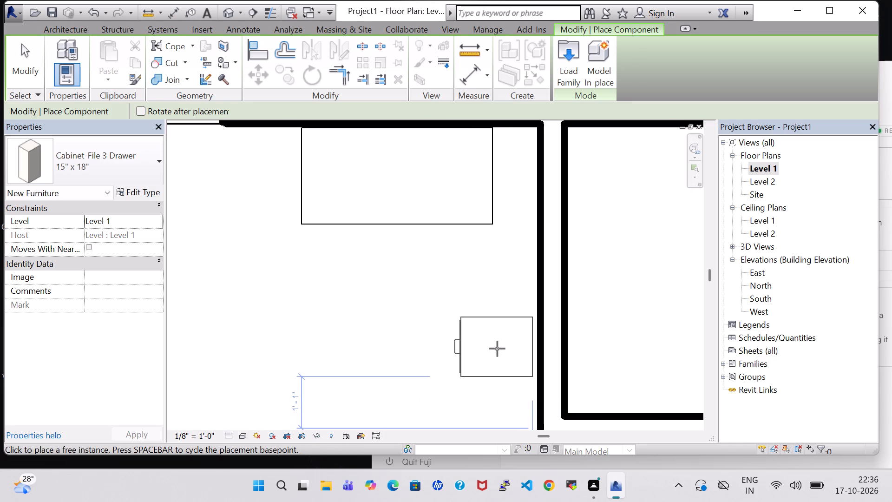
pyautogui.click(497, 349)
pyautogui.press('Escape')
pyautogui.press('Escape')
pyautogui.click(497, 349)
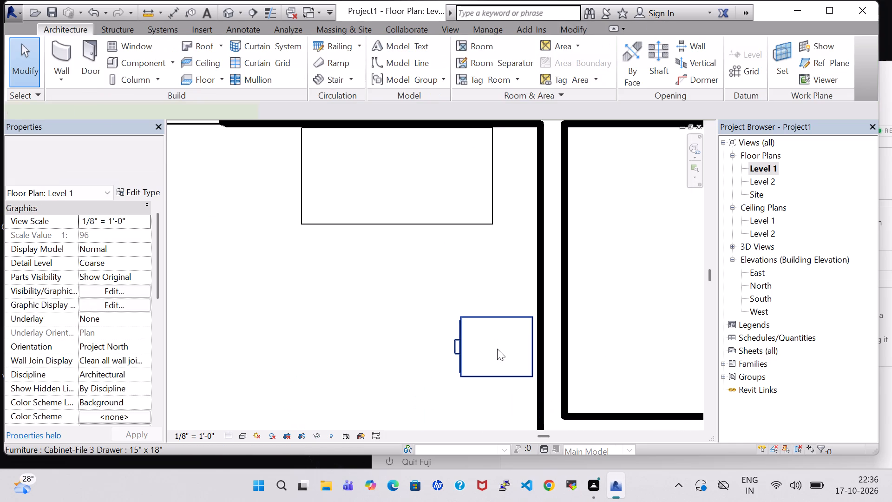
pyautogui.press('Right')
pyautogui.click(462, 270)
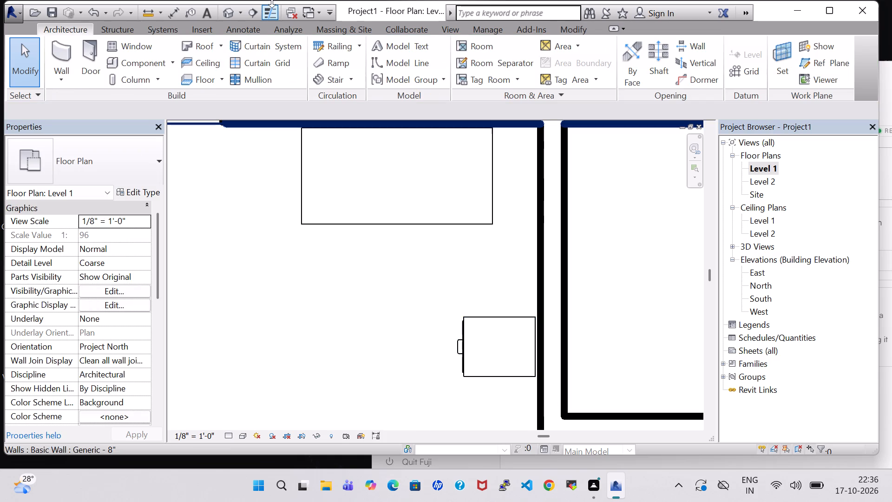
# Inspect the furnished northwest bedroom and the surrounding house from above in the 3D view.
pyautogui.click(229, 8)
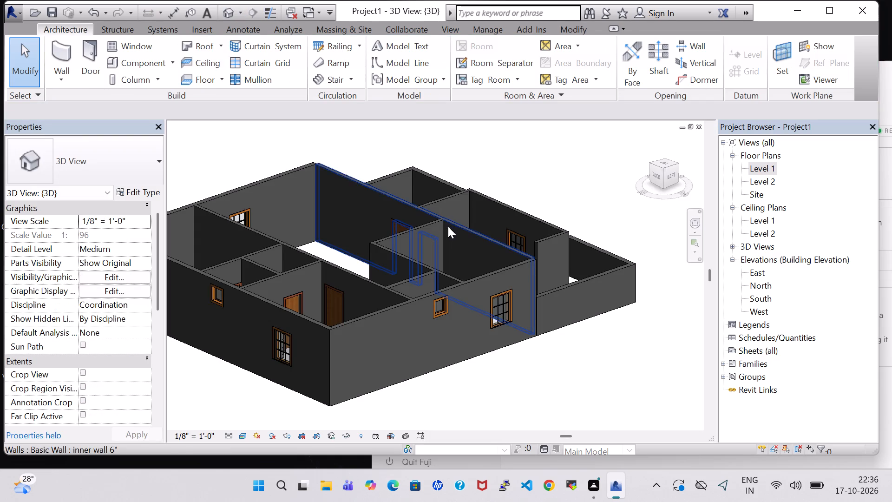
pyautogui.moveTo(253, 158); pyautogui.dragTo(274, 260, button='middle')
pyautogui.scroll(1, 332, 250)
pyautogui.keyDown('shift'); pyautogui.moveTo(332, 250); pyautogui.dragTo(324, 313, button='middle'); pyautogui.keyUp('shift')
pyautogui.moveTo(334, 329); pyautogui.dragTo(308, 174, button='middle')
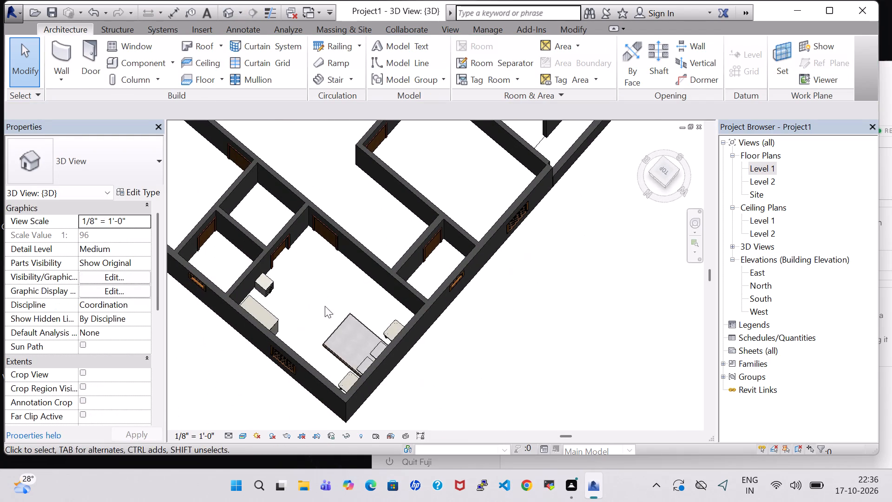
pyautogui.moveTo(322, 297); pyautogui.dragTo(265, 290, button='middle')
pyautogui.moveTo(259, 260); pyautogui.dragTo(197, 249, button='middle')
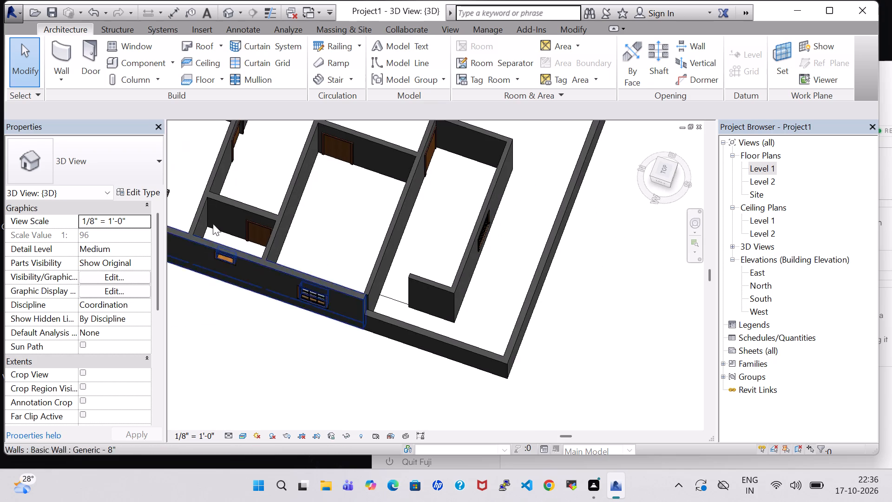
# Examine the furnished northwest bedroom and the neighbouring rooms from several angles in the 3D view.
pyautogui.moveTo(269, 169); pyautogui.dragTo(406, 317, button='middle')
pyautogui.moveTo(310, 304); pyautogui.dragTo(285, 211, button='middle')
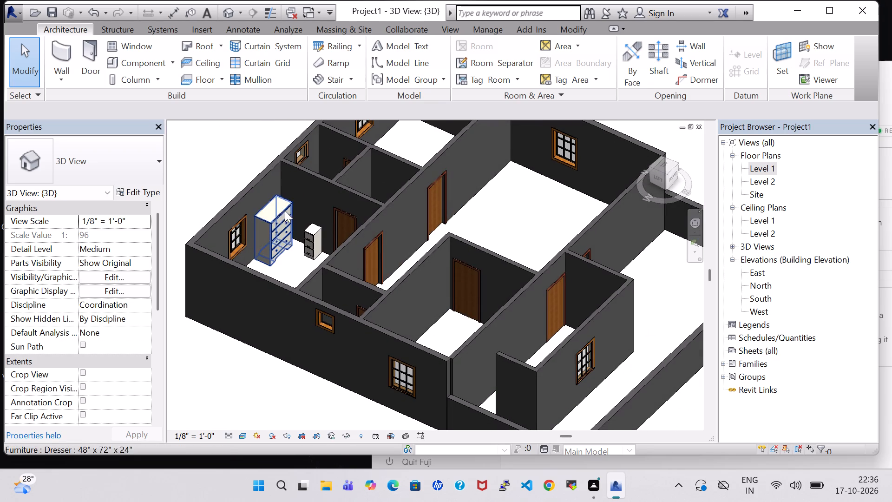
pyautogui.keyDown('shift'); pyautogui.moveTo(481, 206); pyautogui.dragTo(414, 286, button='middle'); pyautogui.keyUp('shift')
pyautogui.keyDown('shift'); pyautogui.moveTo(369, 146); pyautogui.dragTo(368, 146, button='middle'); pyautogui.keyUp('shift')
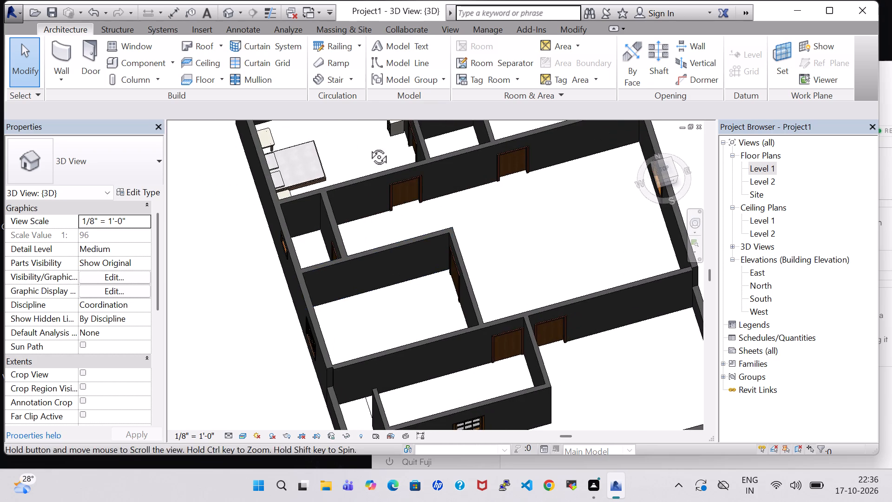
pyautogui.keyDown('shift'); pyautogui.moveTo(368, 146); pyautogui.dragTo(321, 158, button='middle'); pyautogui.keyUp('shift')
pyautogui.moveTo(415, 172); pyautogui.dragTo(405, 318, button='middle')
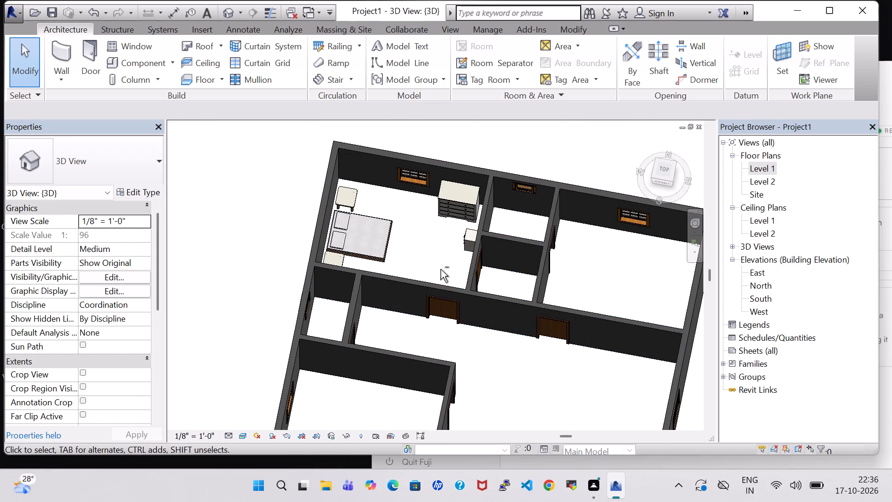
pyautogui.keyDown('shift'); pyautogui.moveTo(440, 269); pyautogui.dragTo(395, 211, button='middle'); pyautogui.keyUp('shift')
pyautogui.moveTo(501, 270); pyautogui.dragTo(436, 274, button='middle')
pyautogui.moveTo(579, 298); pyautogui.dragTo(481, 292, button='middle')
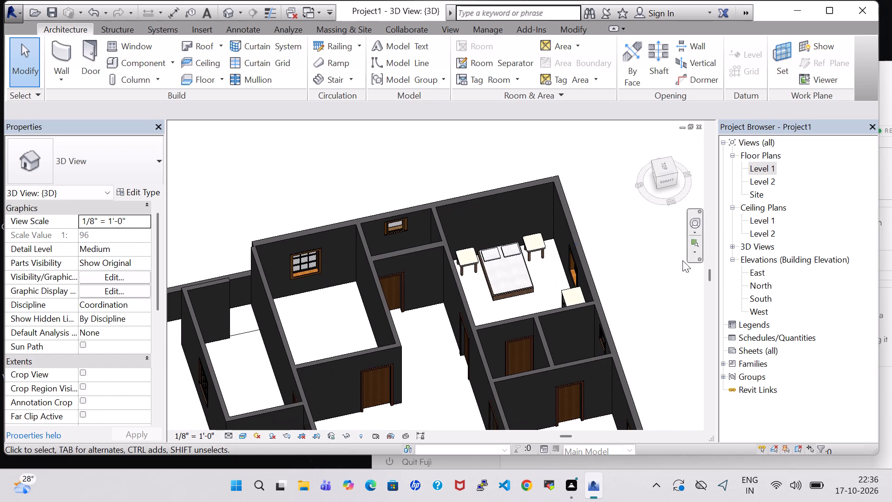
# Load the RPC Plant - Tropical family from the US Imperial library's Planting folder for use in the Level 1 floor plan.
pyautogui.doubleClick(767, 168)
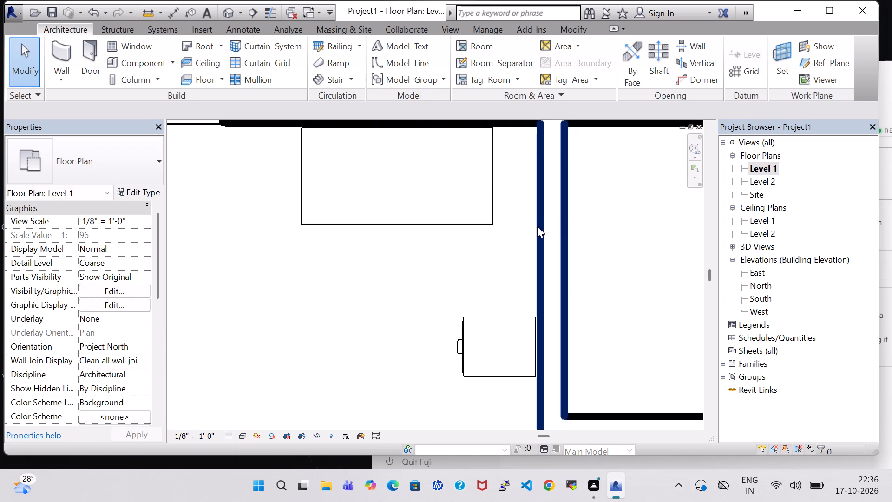
pyautogui.scroll(-4, 528, 235)
pyautogui.scroll(-5, 424, 276)
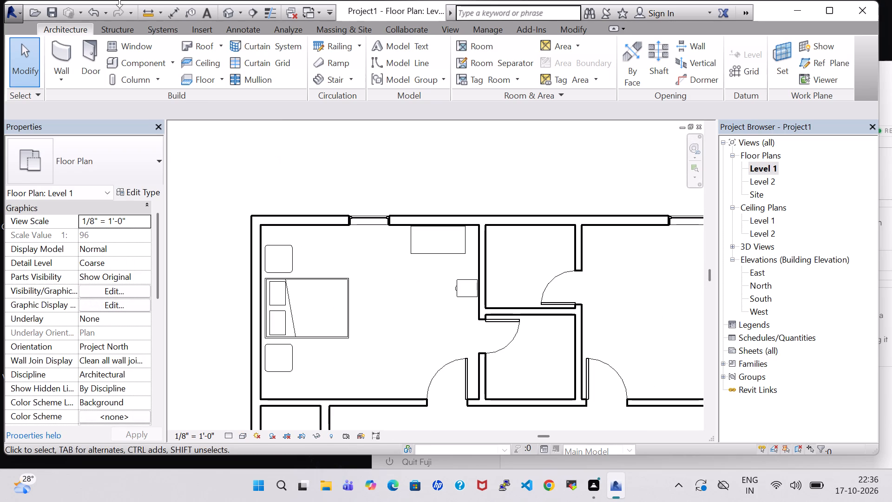
pyautogui.click(152, 60)
pyautogui.click(560, 74)
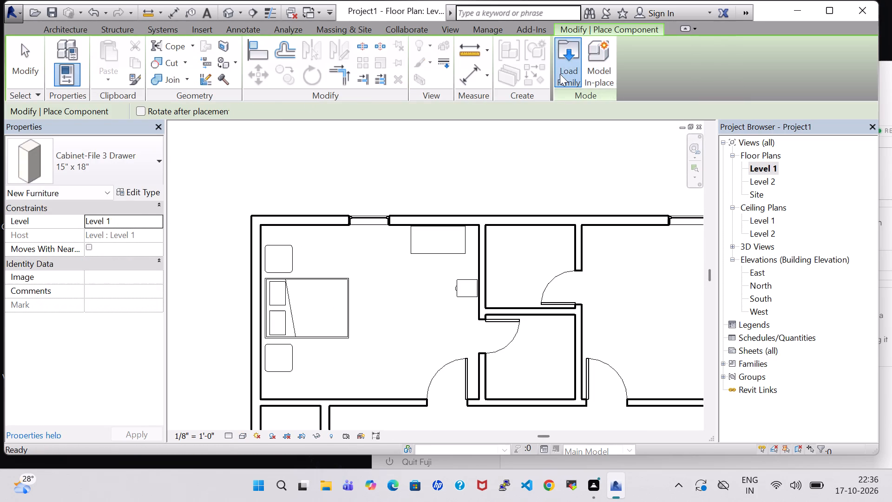
pyautogui.click(396, 251)
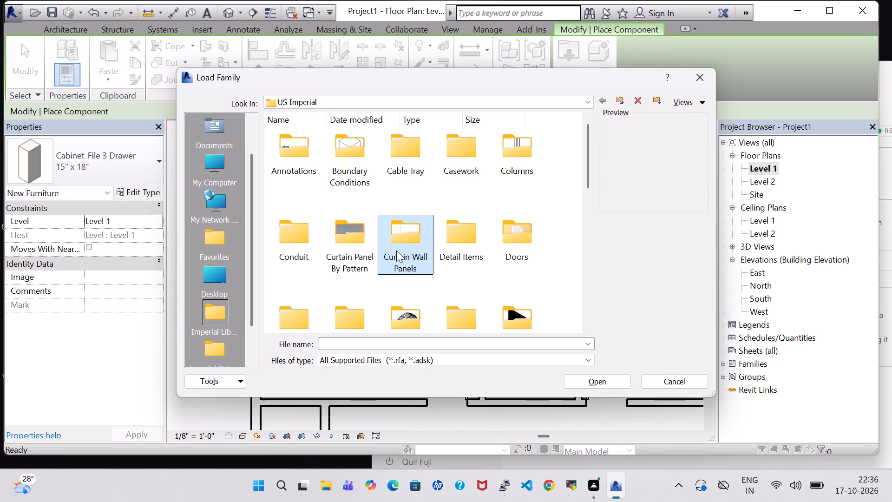
pyautogui.press('p')
pyautogui.doubleClick(340, 146)
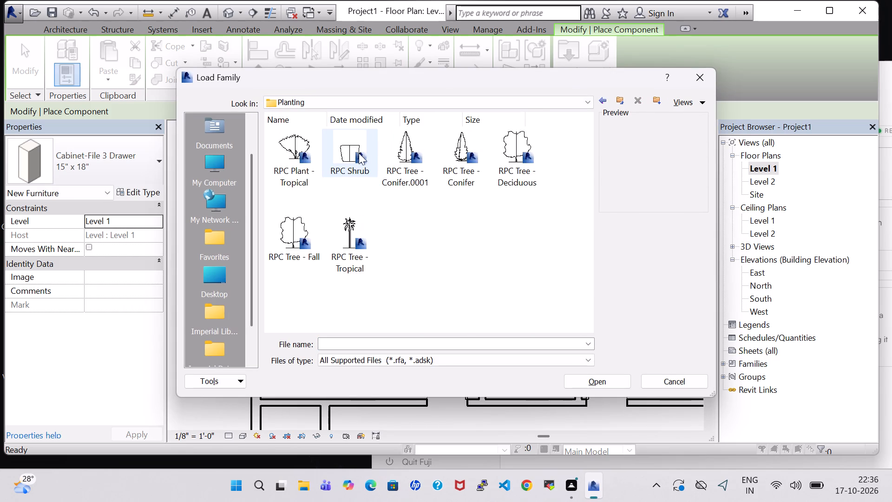
pyautogui.click(305, 151)
pyautogui.click(618, 377)
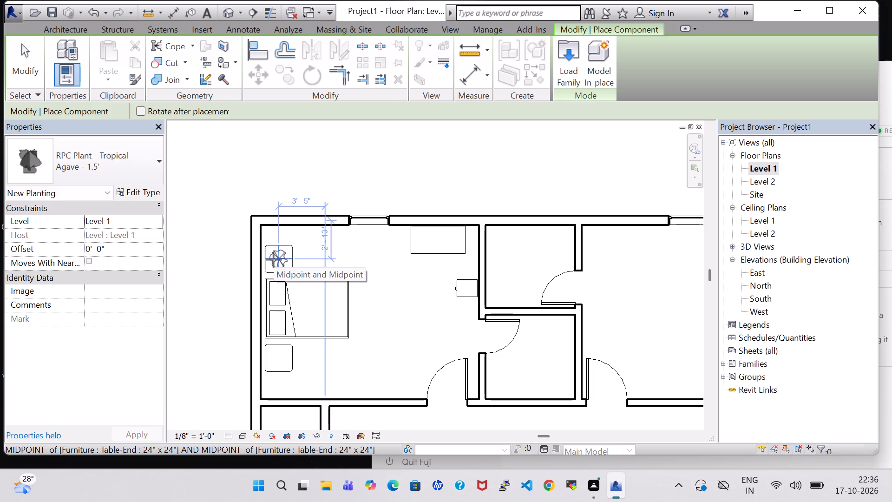
# Place the RPC Plant - Tropical, Agave - 1.5', on each of the two end tables beside the northwest bedroom's bed.
pyautogui.scroll(4, 275, 238)
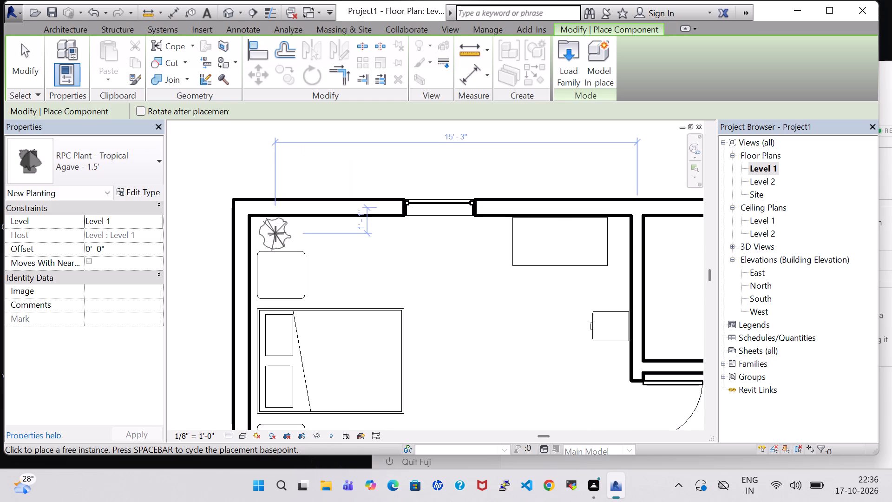
pyautogui.click(280, 270)
pyautogui.moveTo(334, 276); pyautogui.dragTo(337, 239, button='middle')
pyautogui.scroll(1, 334, 276)
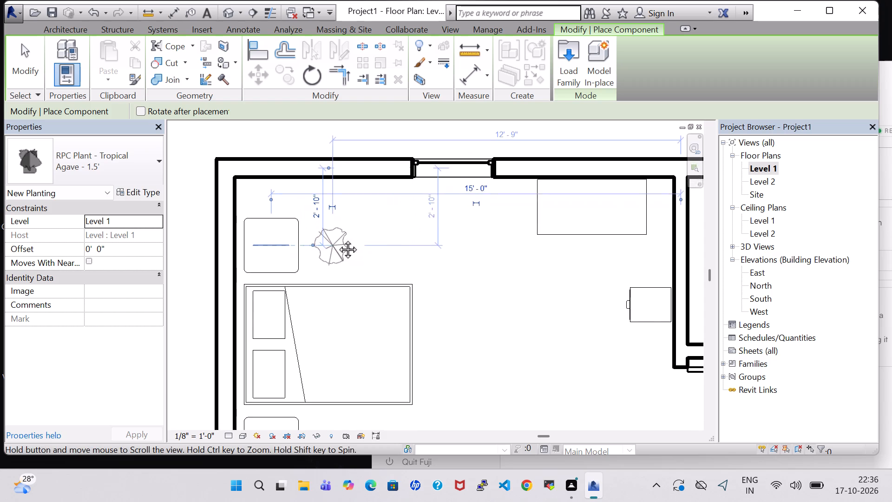
pyautogui.moveTo(337, 239); pyautogui.dragTo(353, 220, button='middle')
pyautogui.click(296, 217)
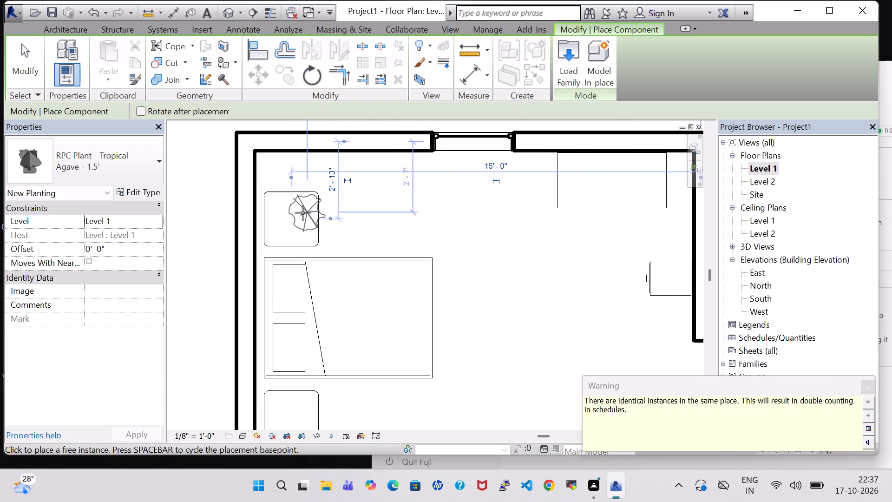
pyautogui.scroll(-1, 360, 269)
pyautogui.moveTo(368, 300); pyautogui.dragTo(361, 181, button='middle')
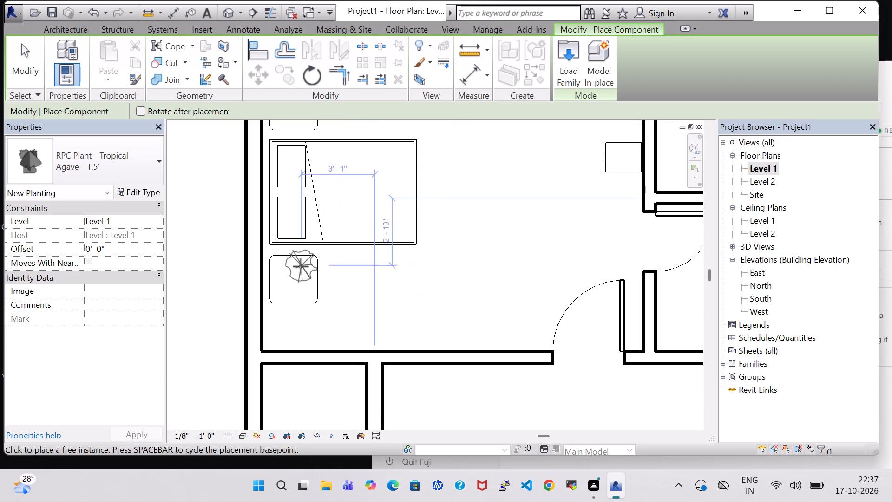
pyautogui.click(299, 275)
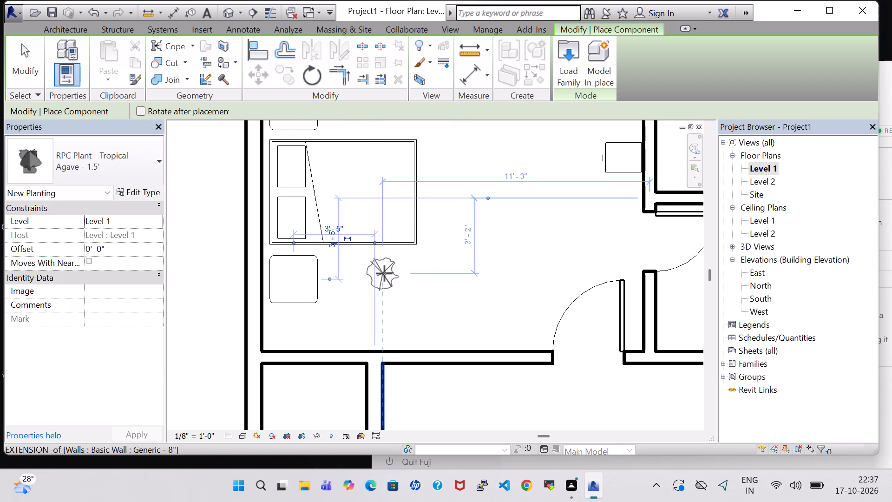
pyautogui.press('Escape')
pyautogui.press('Escape')
# Check the height of the end table north of the bed in its type properties, working from the 3D view.
pyautogui.click(229, 16)
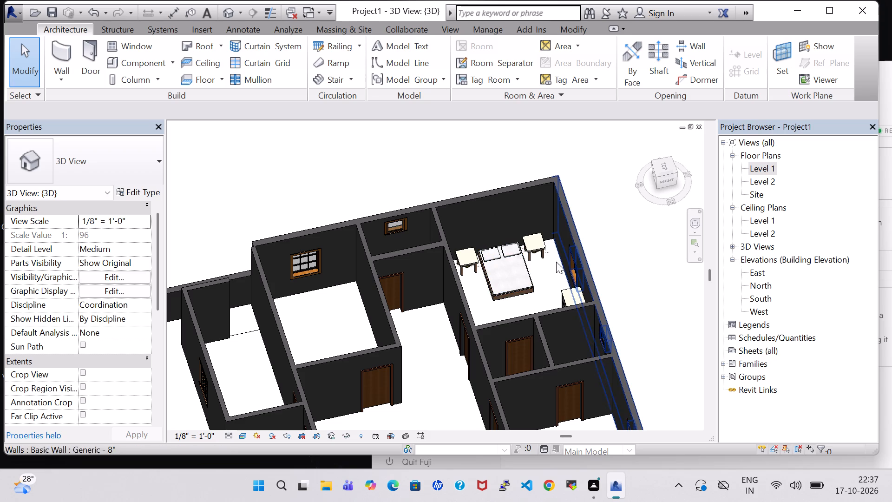
pyautogui.keyDown('shift'); pyautogui.moveTo(516, 290); pyautogui.dragTo(515, 233, button='middle'); pyautogui.keyUp('shift')
pyautogui.scroll(3, 560, 240)
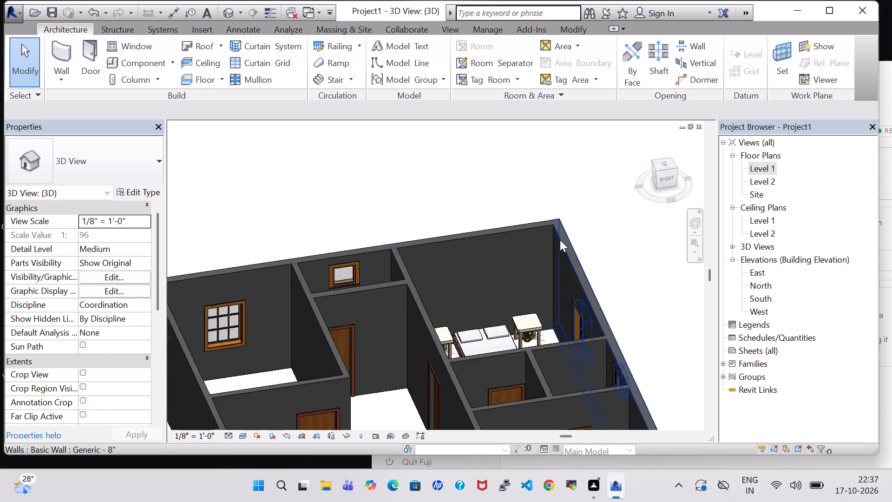
pyautogui.scroll(3, 560, 240)
pyautogui.moveTo(619, 251); pyautogui.dragTo(542, 149, button='middle')
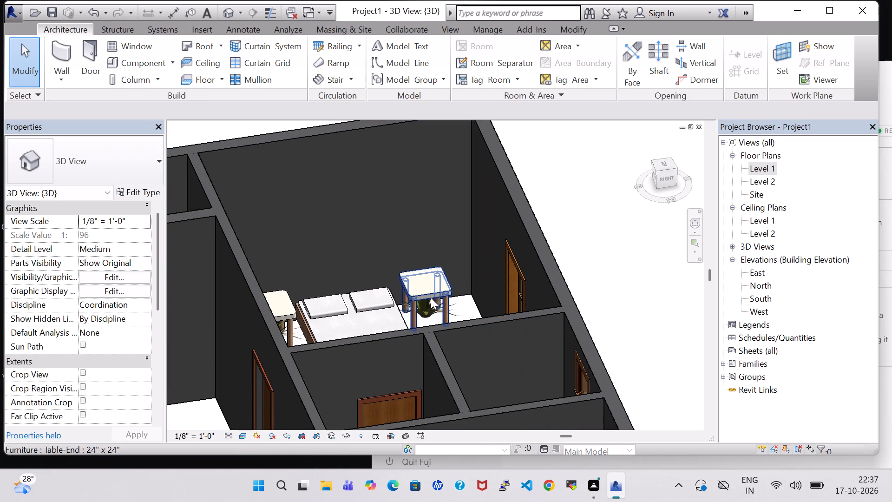
pyautogui.click(429, 308)
pyautogui.click(426, 274)
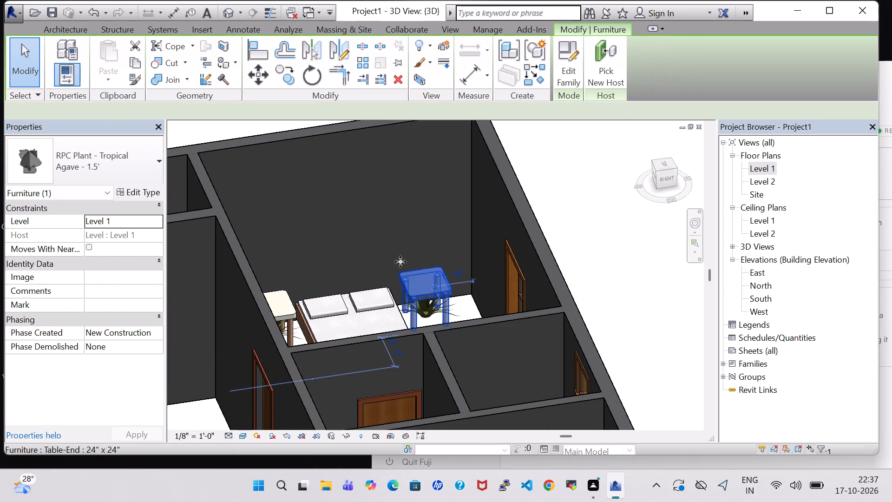
pyautogui.click(127, 189)
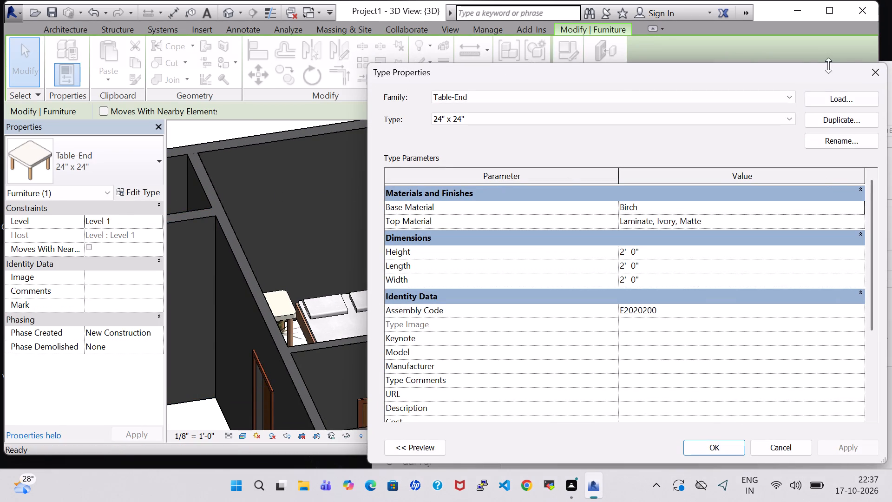
pyautogui.click(874, 73)
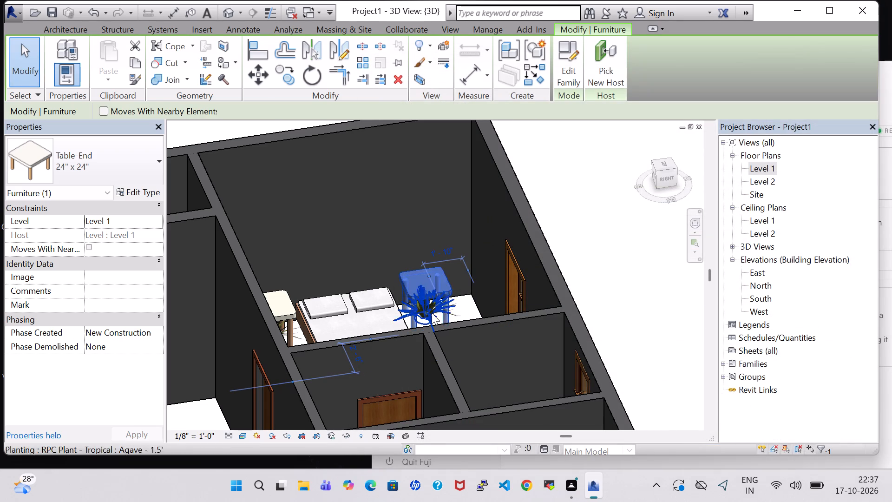
# Set the offset of one agave plant at the end table north of the bed to 2' 0".
pyautogui.click(430, 314)
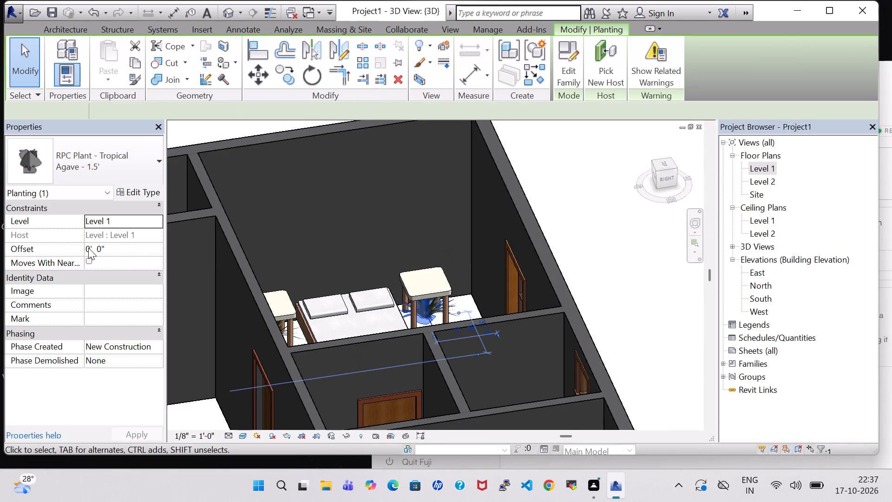
pyautogui.click(92, 248)
pyautogui.press('BackSpace')
pyautogui.press('2')
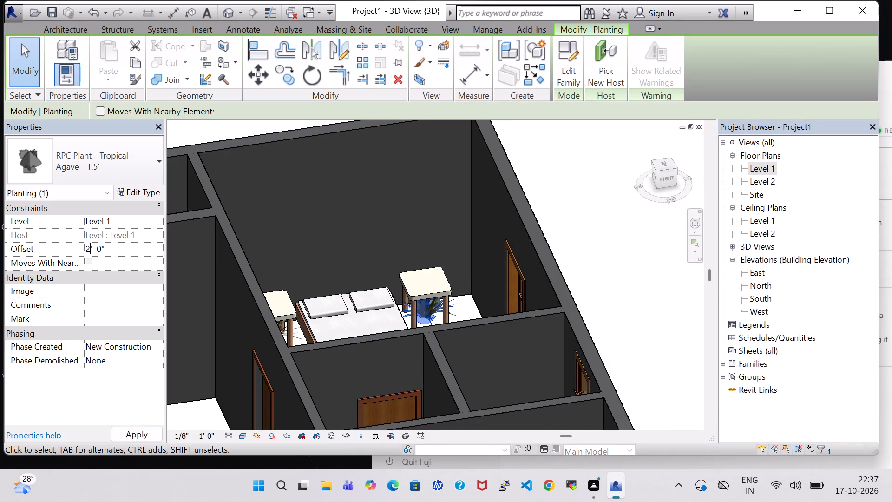
pyautogui.click(131, 431)
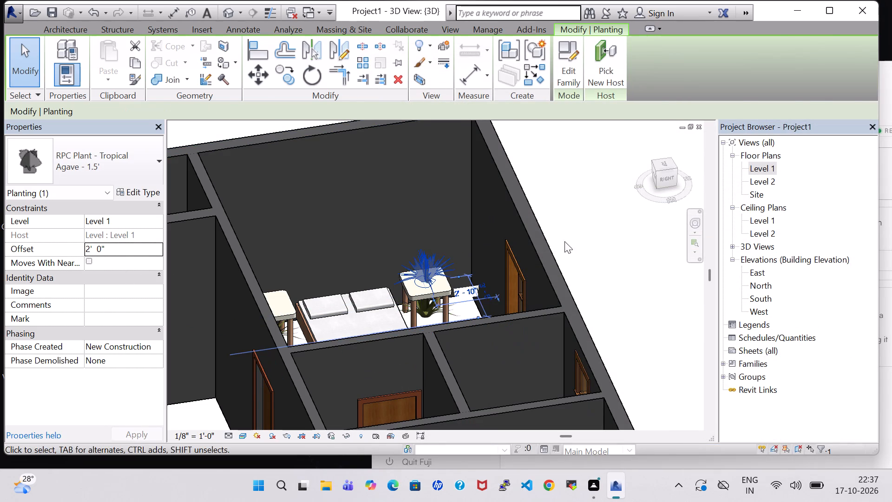
pyautogui.click(566, 232)
# Delete the duplicate agave plant left on the floor beneath the end table north of the bed.
pyautogui.click(427, 313)
pyautogui.press('Delete')
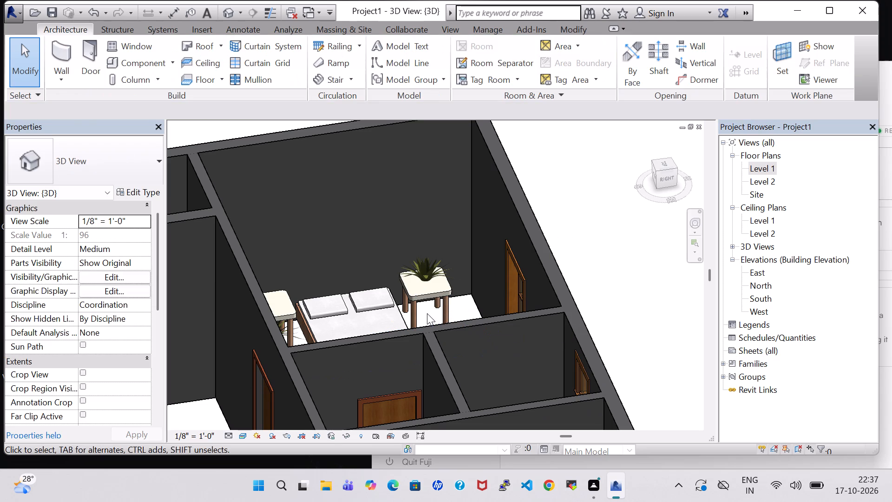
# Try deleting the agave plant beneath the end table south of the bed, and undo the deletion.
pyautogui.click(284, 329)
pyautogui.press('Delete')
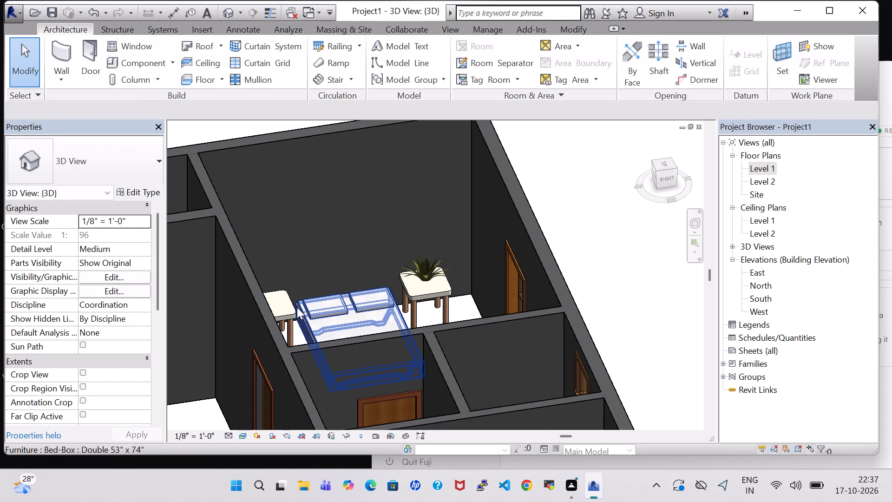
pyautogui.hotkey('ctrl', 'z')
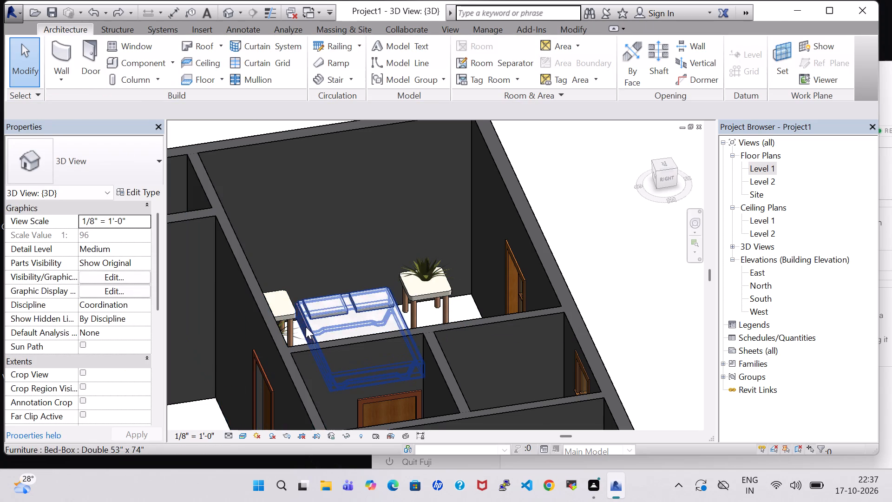
# Set the offset of the agave plant at the end table south of the bed to 2' 0".
pyautogui.scroll(1, 326, 258)
pyautogui.moveTo(326, 258); pyautogui.dragTo(288, 260, button='middle')
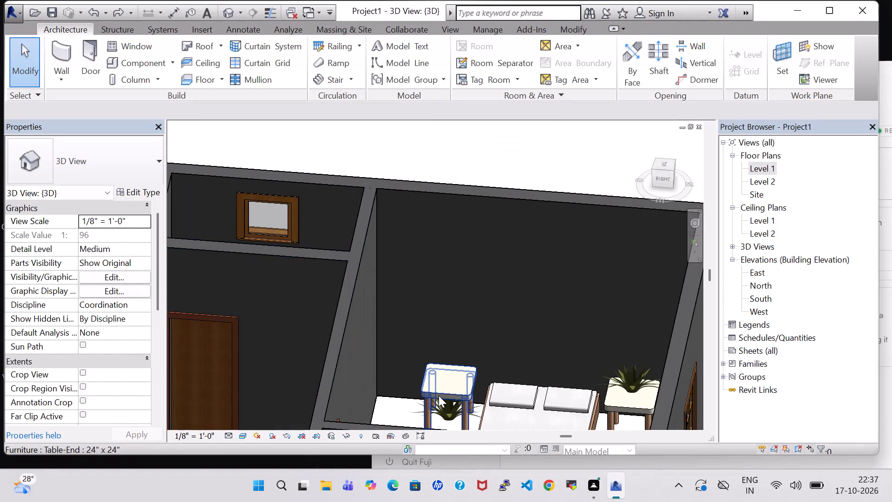
pyautogui.click(439, 404)
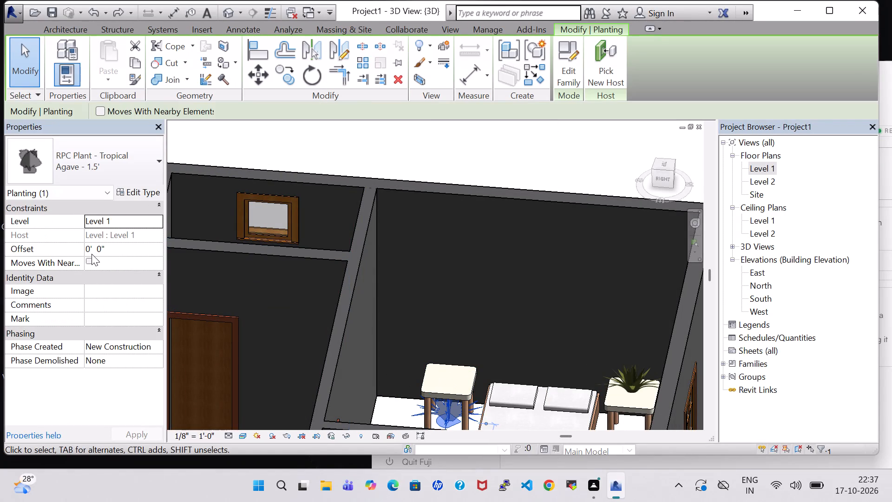
pyautogui.click(92, 254)
pyautogui.press('BackSpace')
pyautogui.press('2')
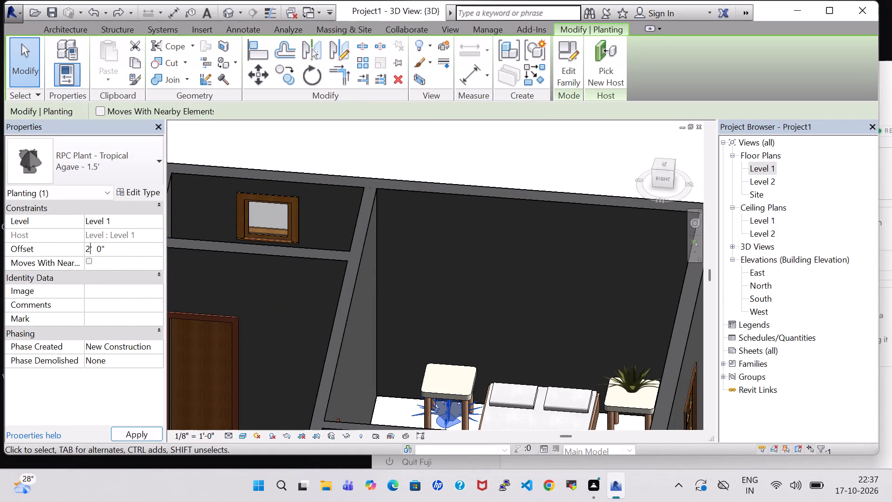
pyautogui.click(134, 432)
pyautogui.click(457, 178)
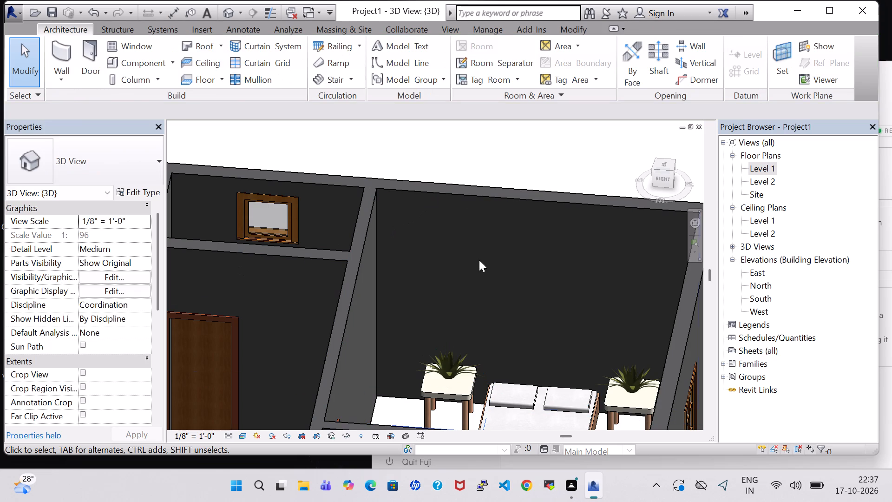
# Place a tagged room in the furnished northwest bedroom on the Level 1 floor plan.
pyautogui.keyDown('shift'); pyautogui.moveTo(504, 273); pyautogui.dragTo(500, 304, button='middle'); pyautogui.keyUp('shift')
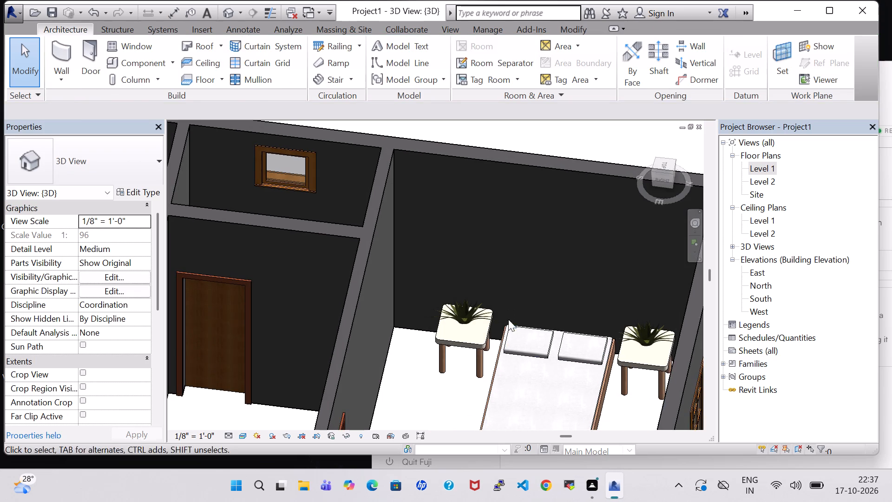
pyautogui.scroll(1, 533, 361)
pyautogui.moveTo(533, 361); pyautogui.dragTo(505, 304, button='middle')
pyautogui.doubleClick(760, 173)
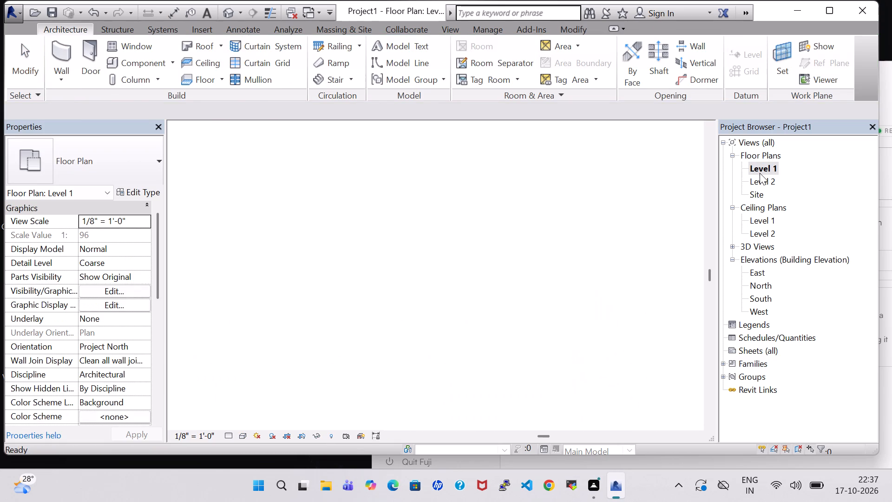
pyautogui.scroll(-3, 459, 198)
pyautogui.moveTo(468, 198); pyautogui.dragTo(479, 261, button='middle')
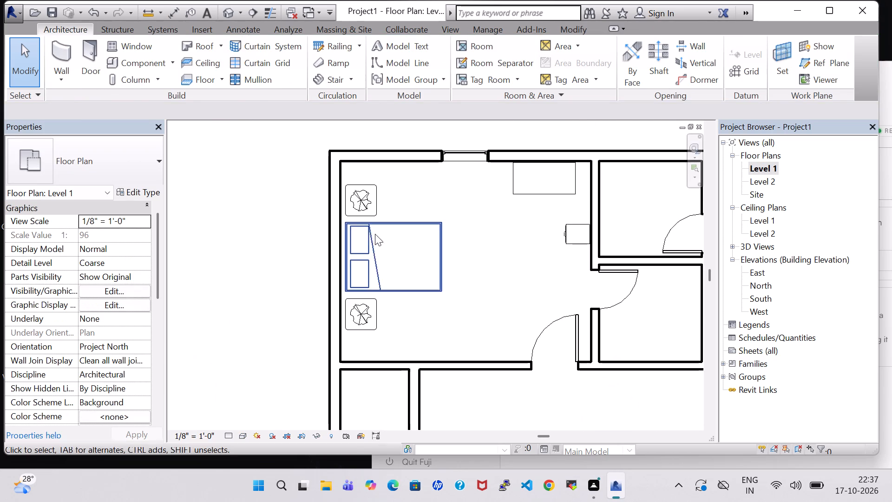
pyautogui.click(468, 42)
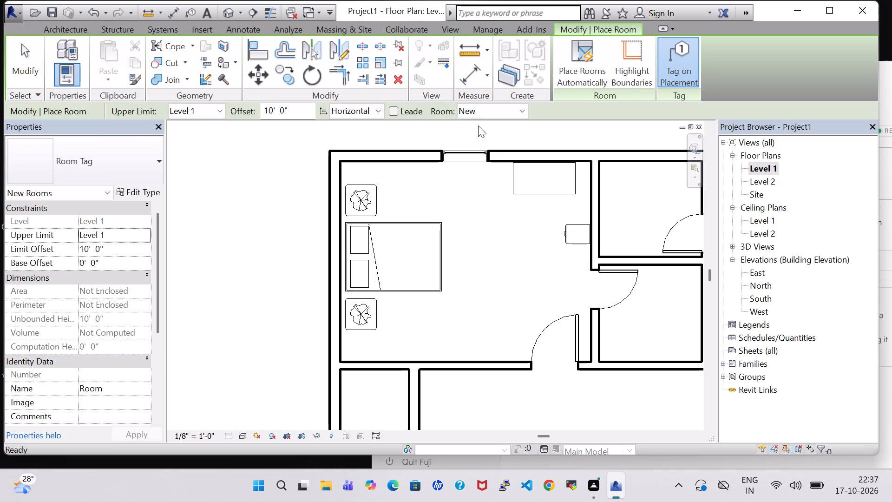
pyautogui.click(466, 253)
pyautogui.press('Escape')
pyautogui.press('Escape')
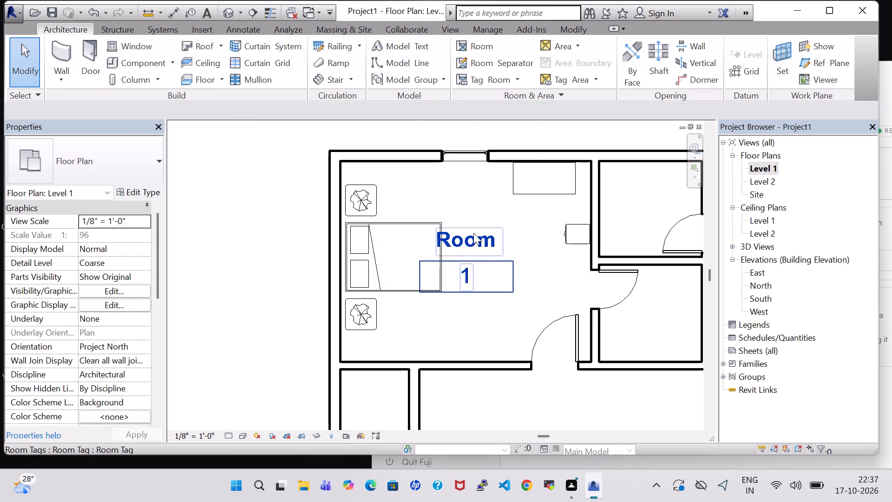
# Rename the new room's tag to "bedroom".
pyautogui.click(473, 233)
pyautogui.click(481, 235)
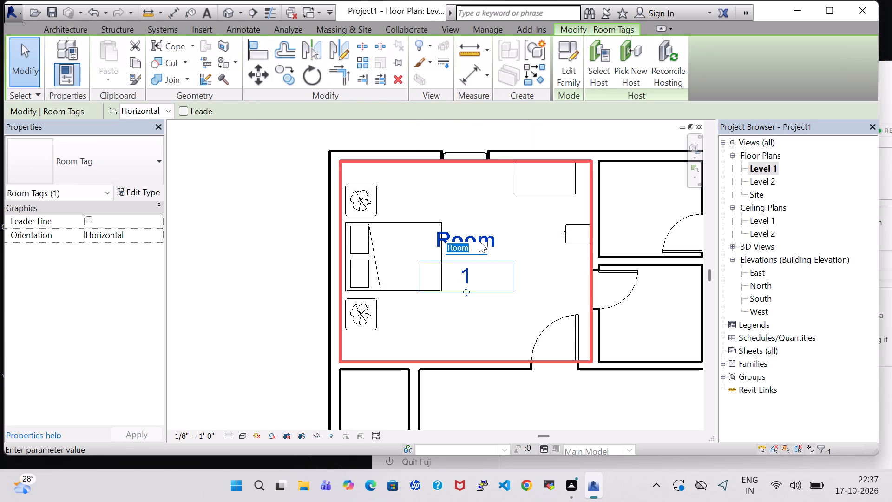
pyautogui.press('BackSpace')
pyautogui.write('bedroom')
pyautogui.press('Return')
# Turn off Show Room Number in the Room Tag type properties.
pyautogui.click(443, 235)
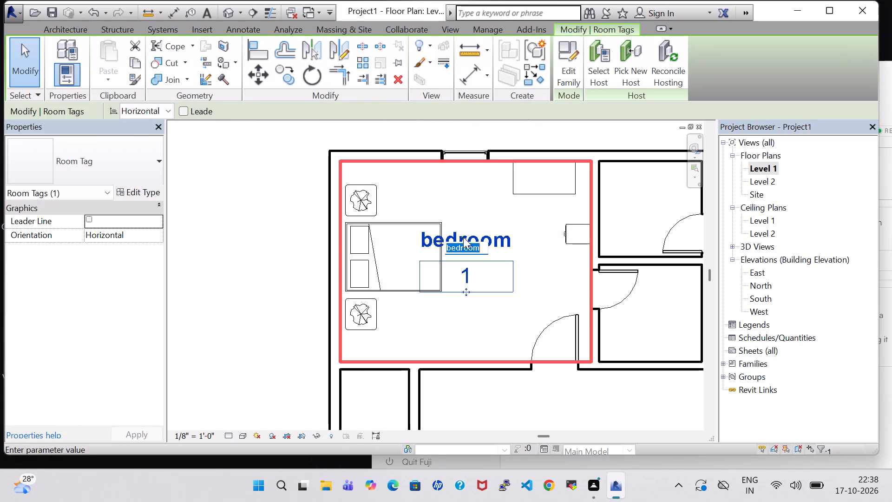
pyautogui.click(132, 189)
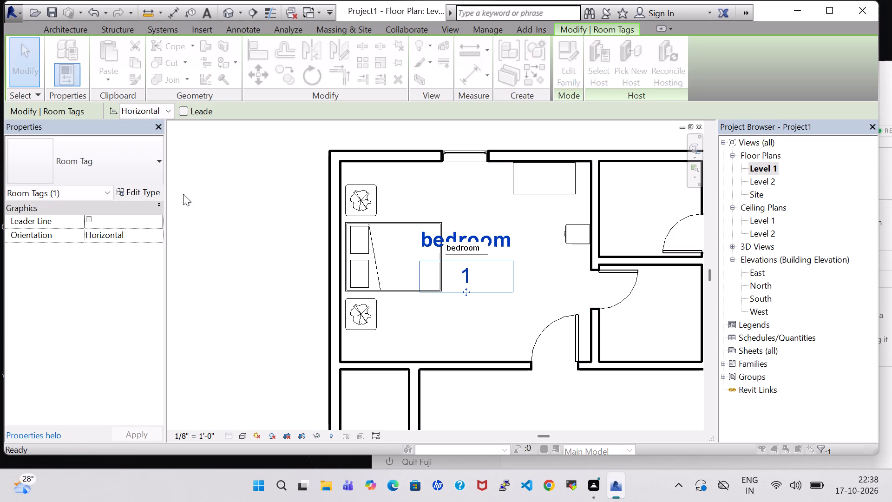
pyautogui.click(634, 218)
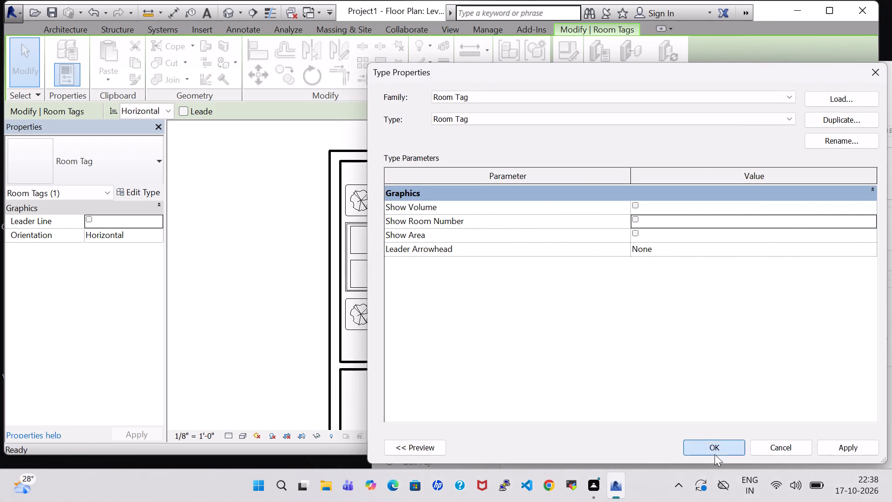
pyautogui.click(715, 454)
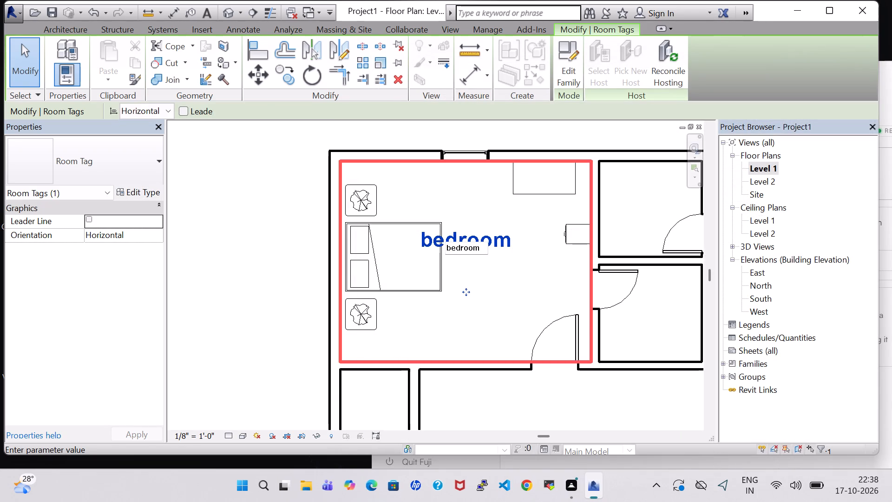
# Capitalize the first letter of the room name so it reads "Bedroom".
pyautogui.click(450, 246)
pyautogui.press('BackSpace')
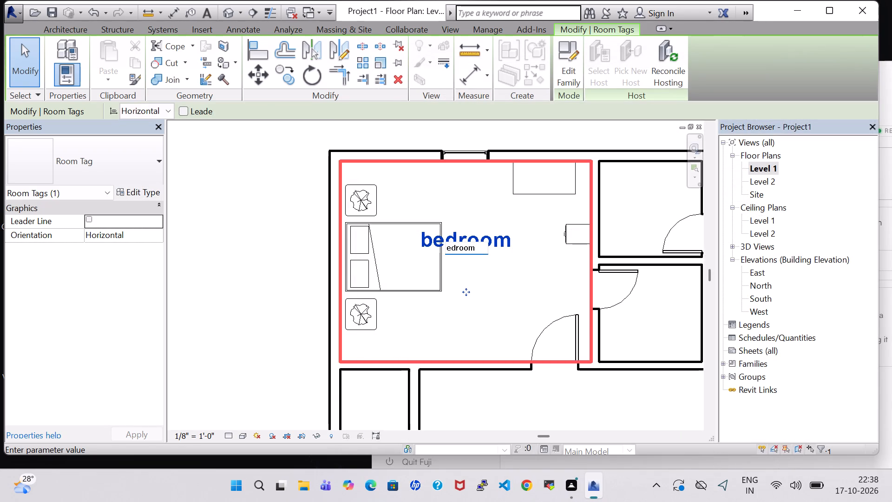
pyautogui.hotkey('shift', 'b')
pyautogui.press('Return')
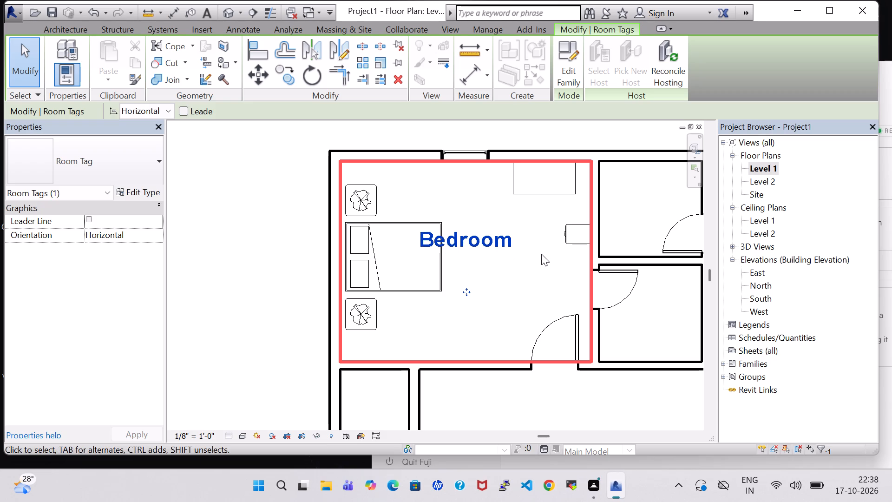
# Nudge the Bedroom tag east and slightly south so it clears the bed.
pyautogui.press('Right')
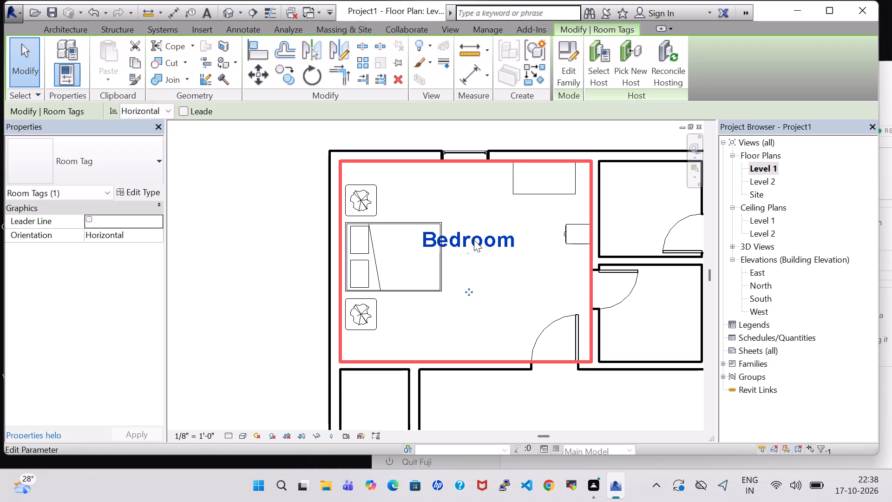
pyautogui.press('Right')
pyautogui.press('Right')
pyautogui.press('Right')
pyautogui.press('Right')
pyautogui.press('Right')
pyautogui.press('Right')
pyautogui.press('Right')
pyautogui.press('Right')
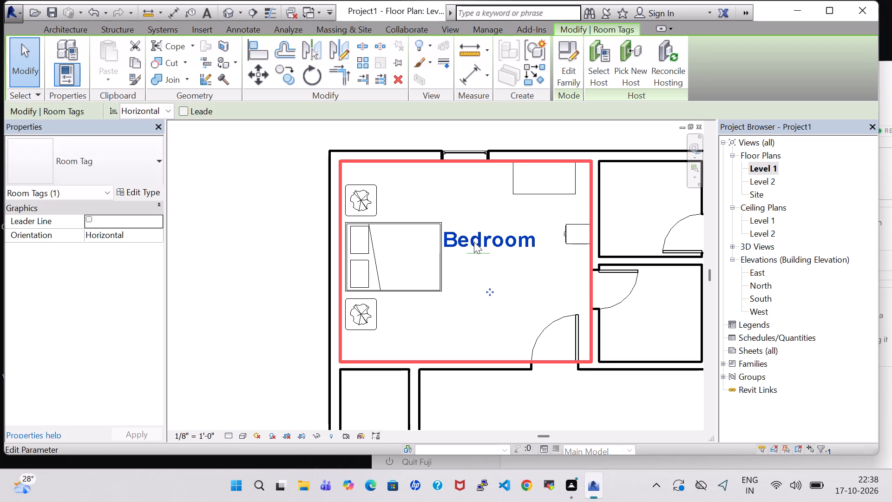
pyautogui.press('Down')
pyautogui.press('Down')
pyautogui.press('Down')
pyautogui.press('Down')
pyautogui.click(502, 274)
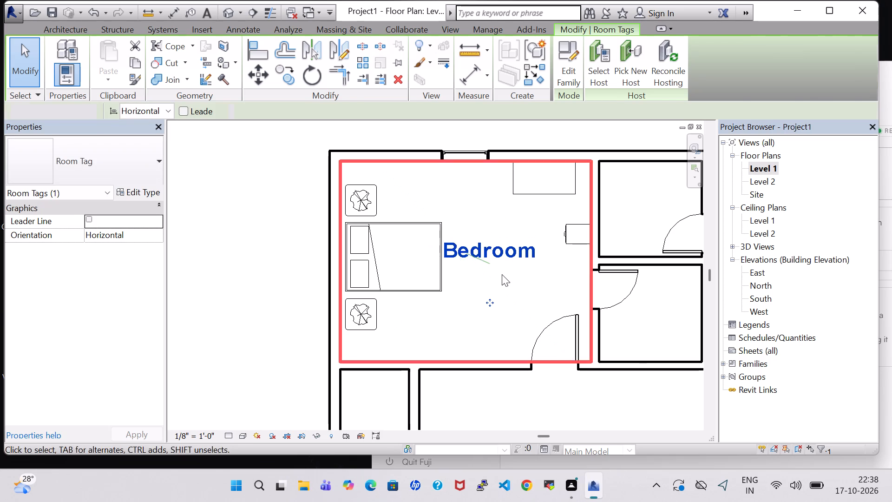
pyautogui.click(496, 295)
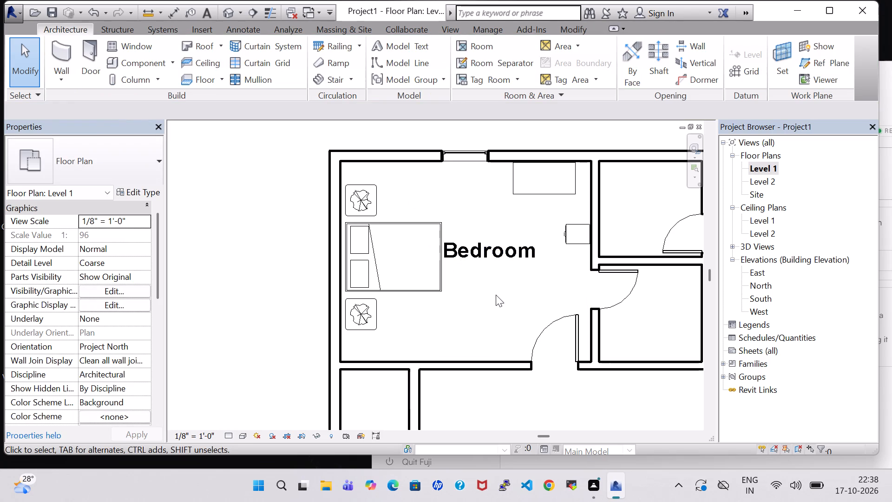
# Load the Toilet-Domestic-3D family from the Water Closets folder of the architectural plumbing fixtures library.
pyautogui.scroll(-3, 496, 295)
pyautogui.moveTo(496, 295); pyautogui.dragTo(433, 287, button='middle')
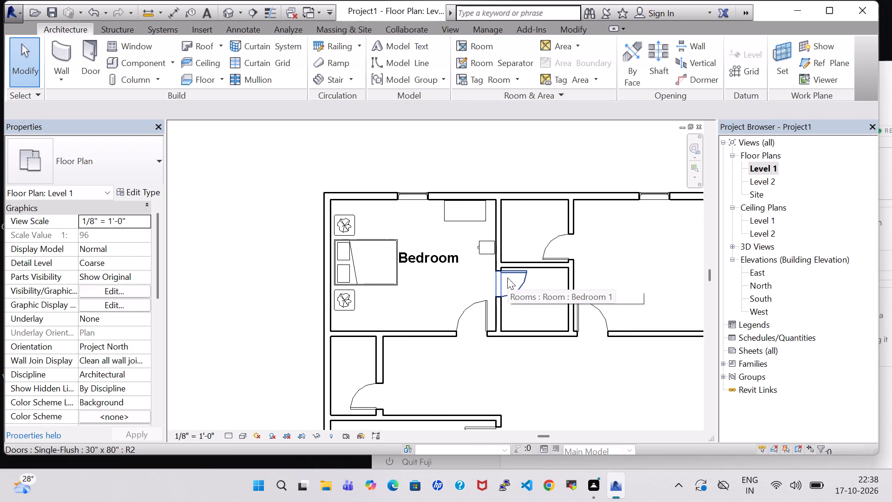
pyautogui.click(147, 63)
pyautogui.click(559, 77)
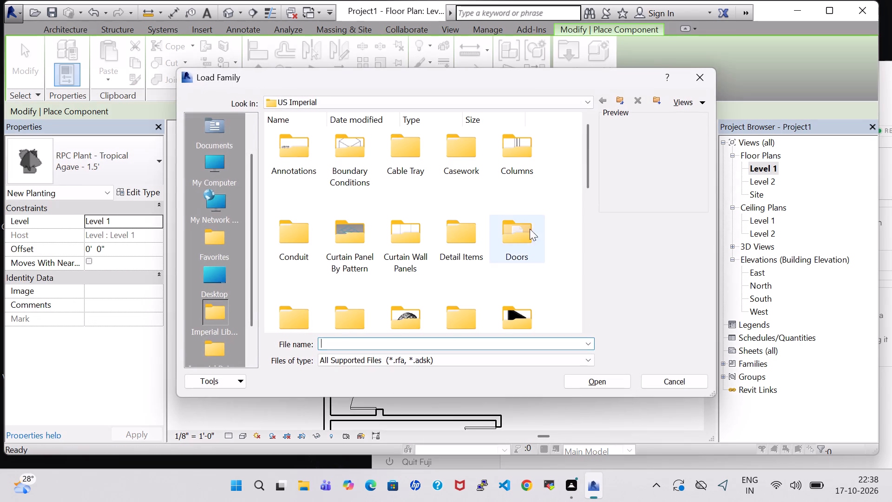
pyautogui.click(528, 244)
pyautogui.press('p')
pyautogui.doubleClick(413, 144)
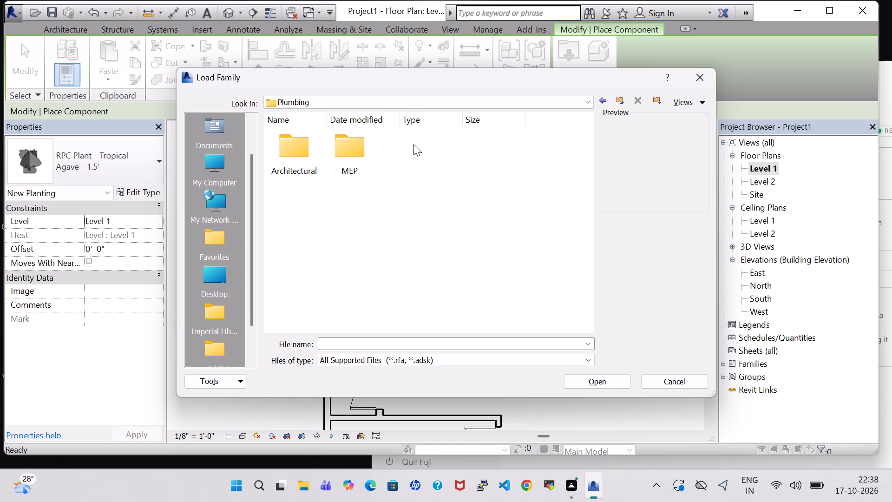
pyautogui.doubleClick(298, 156)
pyautogui.doubleClick(349, 156)
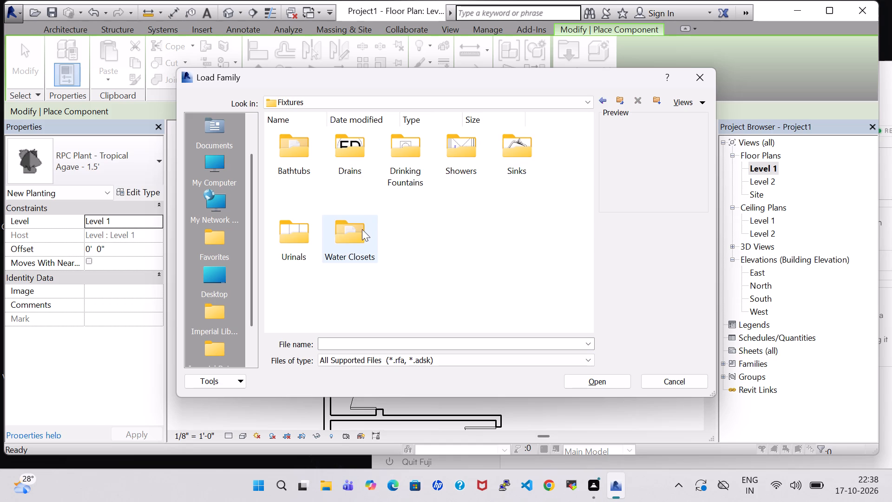
pyautogui.doubleClick(362, 229)
pyautogui.click(461, 155)
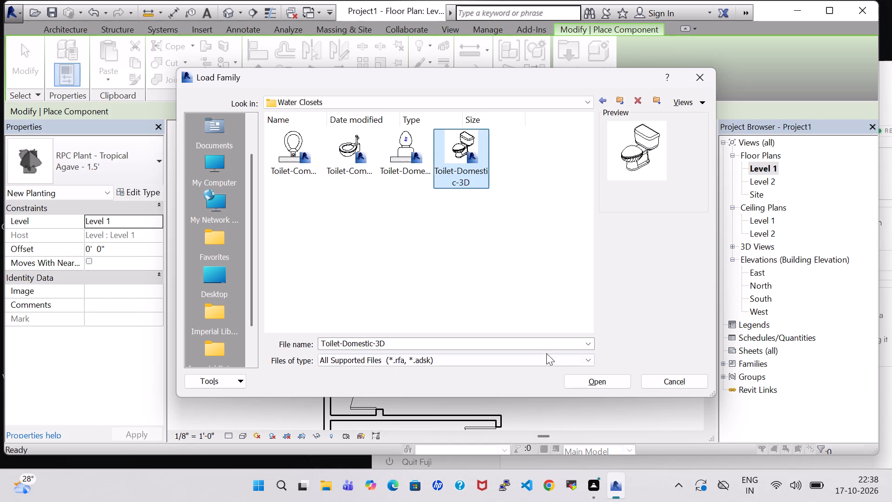
pyautogui.click(600, 383)
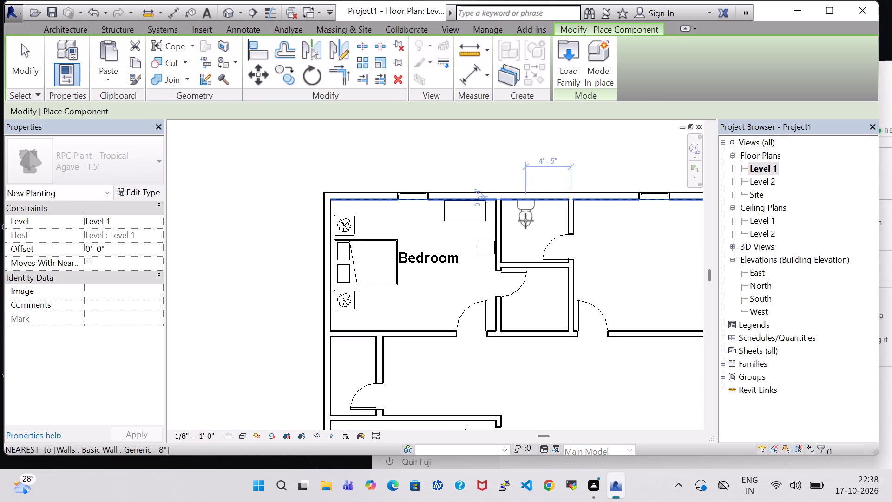
# Place the toilet against the north wall of the small room east of the bedroom, near its northwest corner, and nudge it north.
pyautogui.scroll(3, 525, 221)
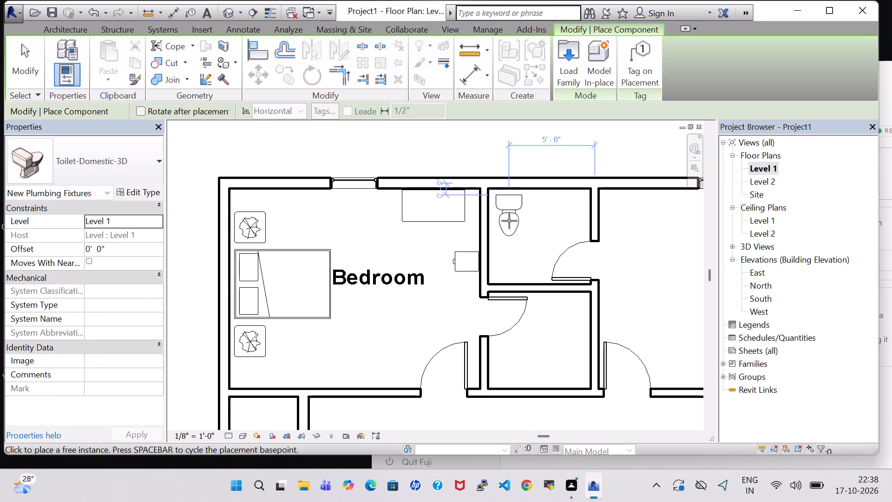
pyautogui.scroll(5, 509, 221)
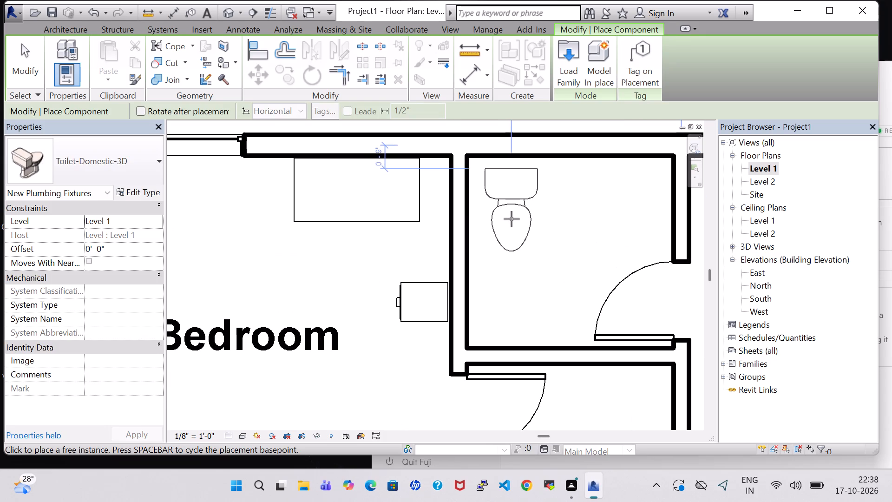
pyautogui.click(512, 213)
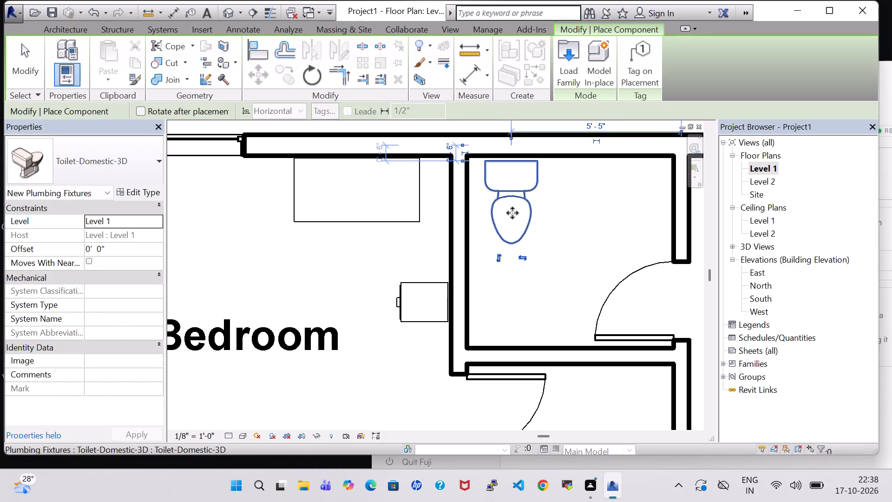
pyautogui.press('Escape')
pyautogui.press('Escape')
pyautogui.click(512, 213)
pyautogui.press('Up')
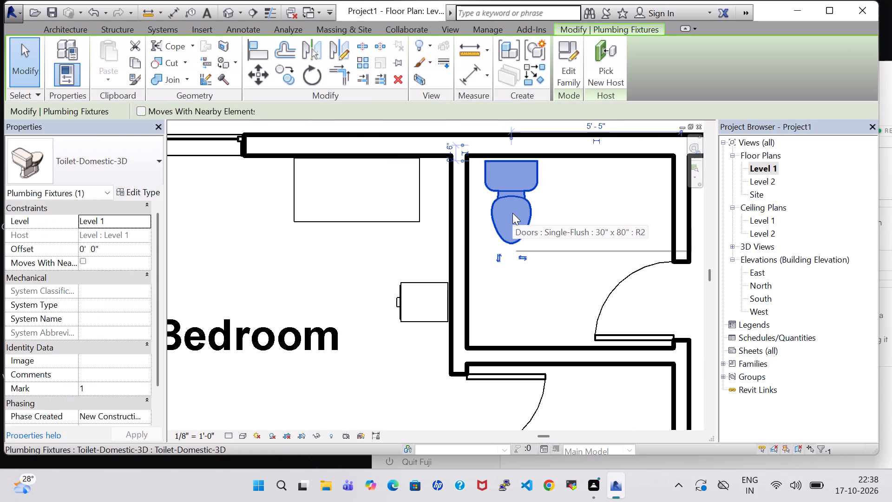
pyautogui.click(556, 219)
# Load the Sink Vanity-Square family from the Sinks folder of the architectural plumbing fixtures library.
pyautogui.scroll(-2, 556, 219)
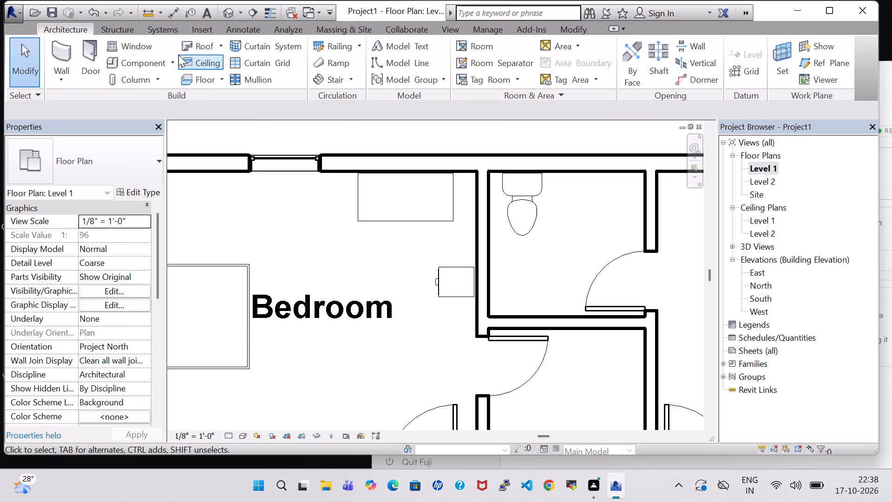
pyautogui.click(149, 60)
pyautogui.click(562, 63)
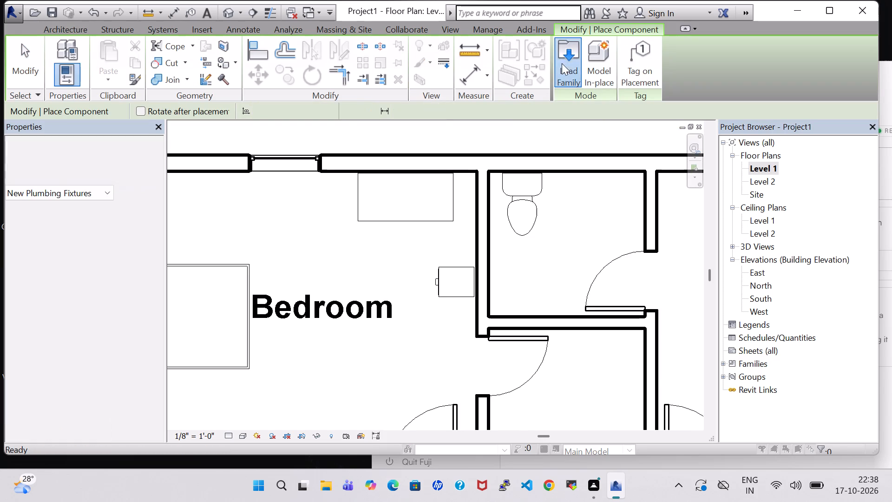
pyautogui.click(522, 312)
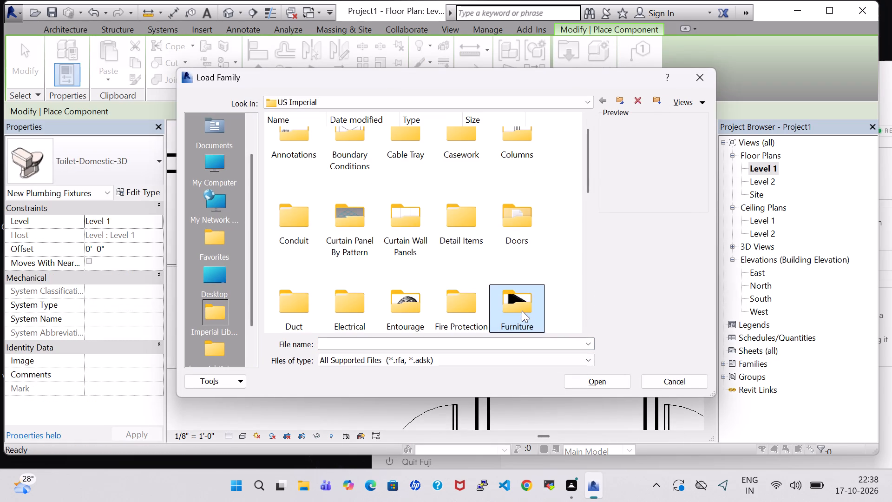
pyautogui.press('p')
pyautogui.doubleClick(408, 153)
pyautogui.doubleClick(308, 153)
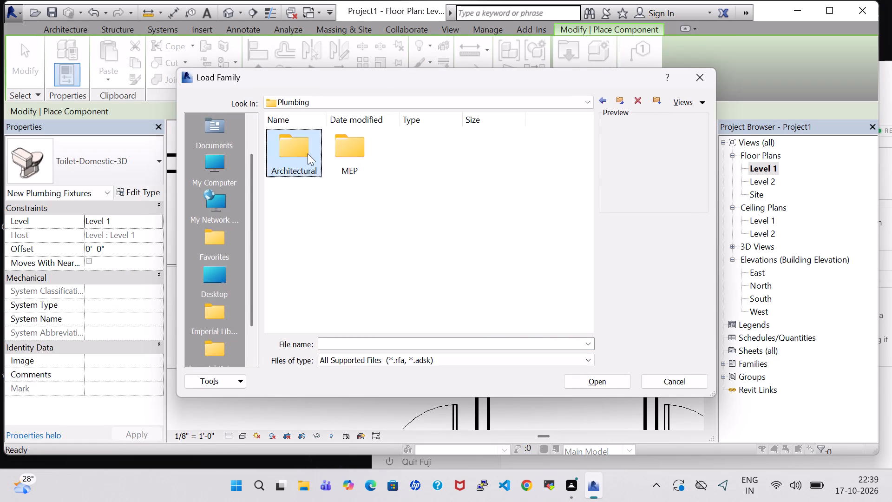
pyautogui.doubleClick(344, 168)
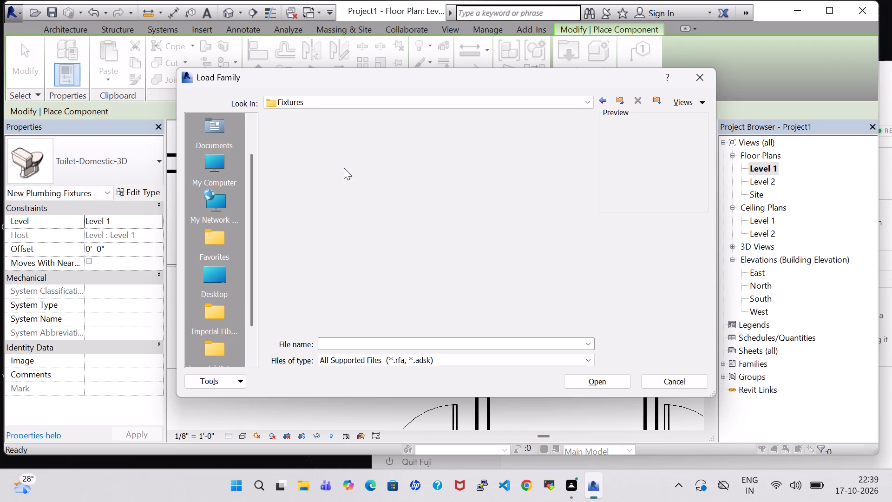
pyautogui.doubleClick(504, 153)
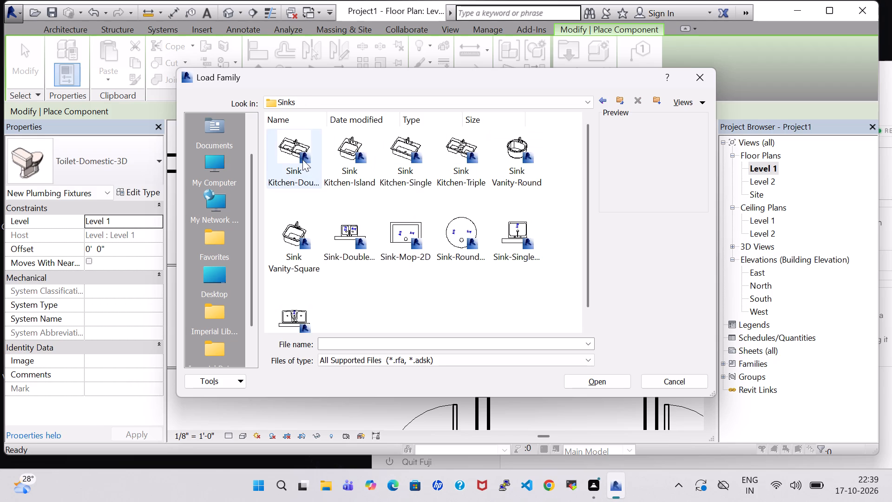
pyautogui.click(299, 224)
pyautogui.click(618, 381)
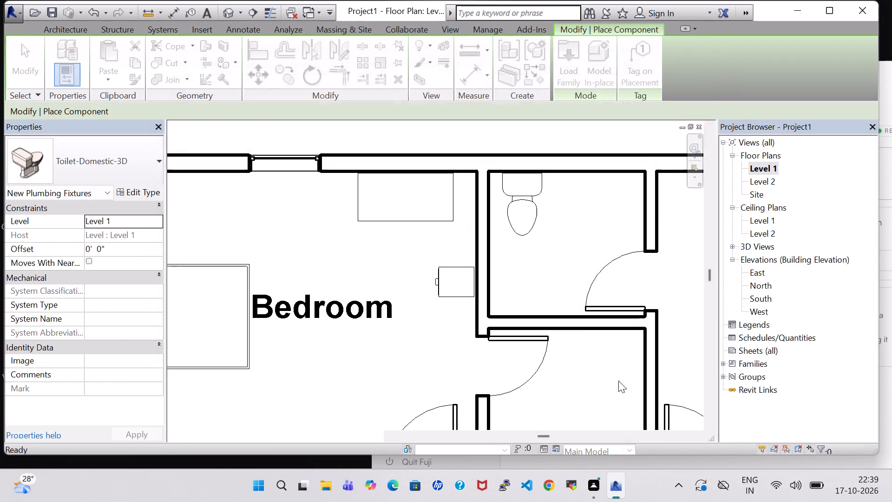
# Place a rotated 20" x 18" Sink Vanity-Square against the west wall of the toilet room, near its southwest corner.
pyautogui.press('space')
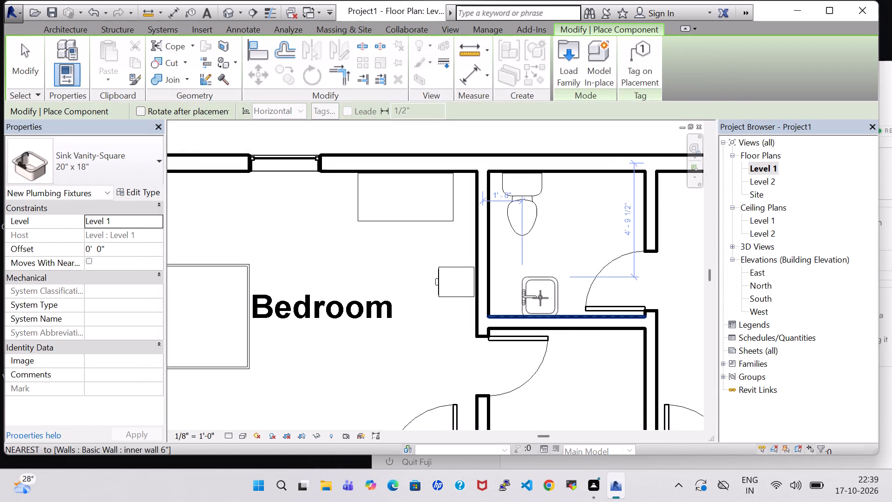
pyautogui.scroll(4, 509, 289)
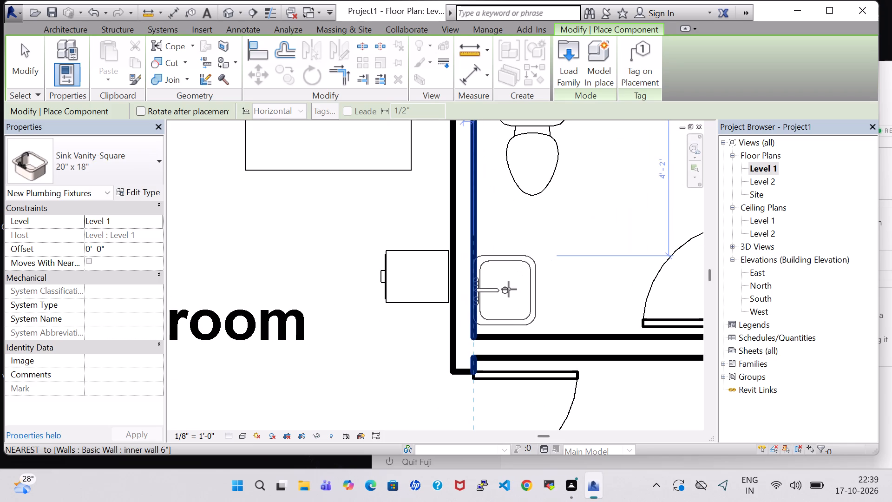
pyautogui.scroll(4, 514, 290)
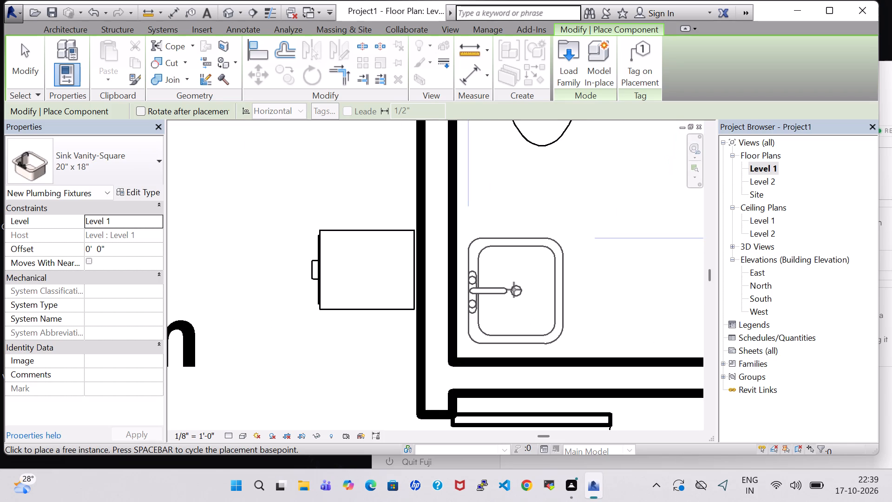
pyautogui.click(505, 289)
pyautogui.scroll(-4, 524, 233)
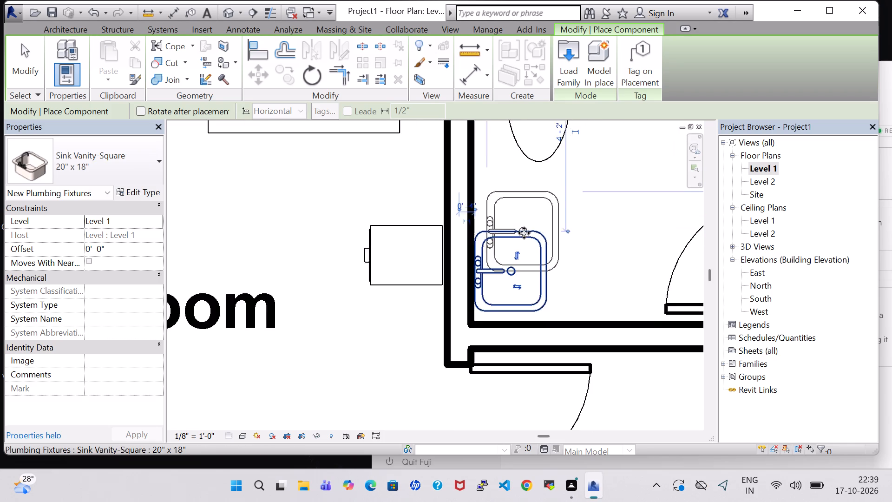
pyautogui.scroll(-5, 524, 233)
pyautogui.press('Escape')
pyautogui.press('Escape')
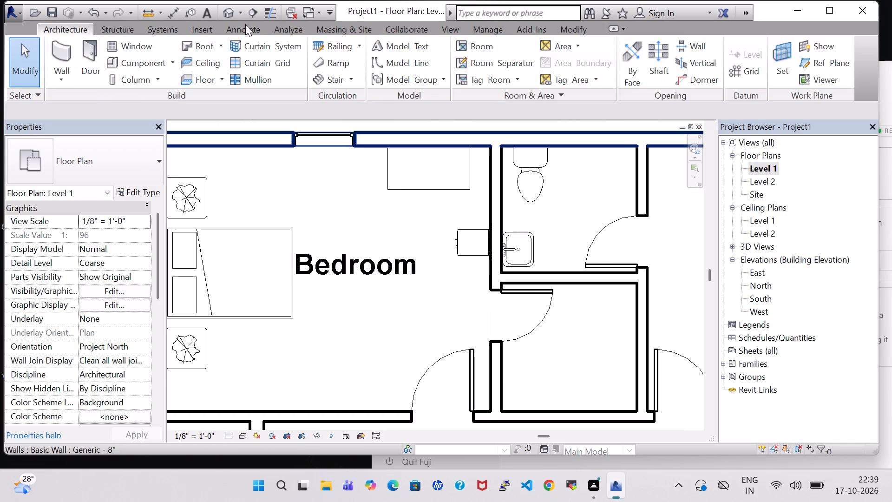
# Examine the toilet and sink in the 3D view, checking their placement against the bathroom walls.
pyautogui.click(223, 12)
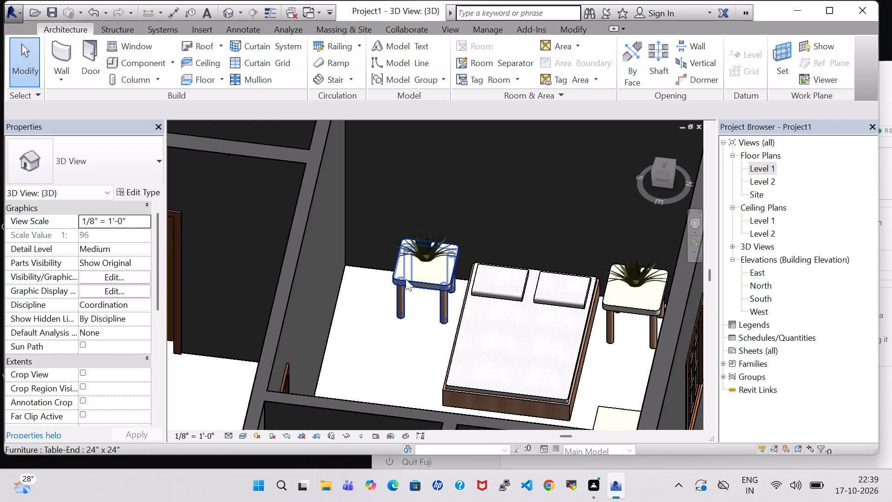
pyautogui.moveTo(404, 322); pyautogui.dragTo(412, 150, button='middle')
pyautogui.moveTo(497, 317); pyautogui.dragTo(491, 166, button='middle')
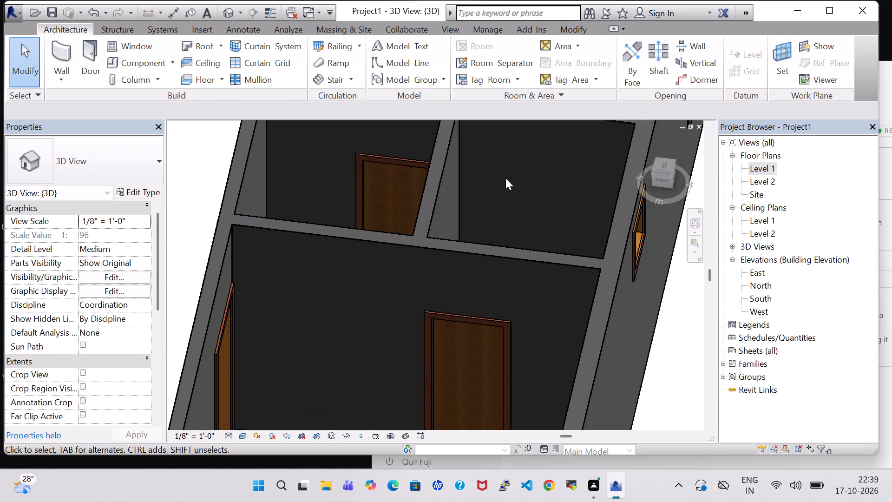
pyautogui.keyDown('shift'); pyautogui.moveTo(505, 178); pyautogui.dragTo(532, 225, button='middle'); pyautogui.keyUp('shift')
pyautogui.moveTo(512, 136); pyautogui.dragTo(538, 232, button='middle')
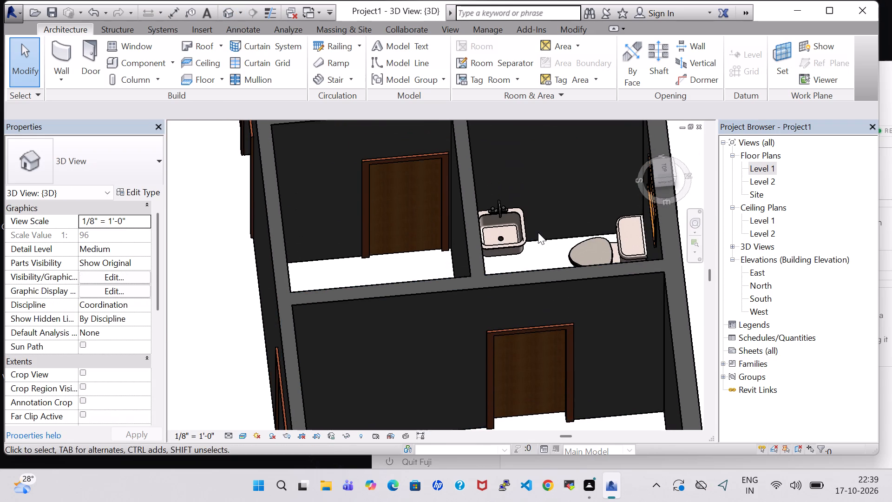
pyautogui.moveTo(538, 232); pyautogui.dragTo(549, 288, button='middle')
pyautogui.scroll(1, 549, 221)
pyautogui.moveTo(546, 212); pyautogui.dragTo(549, 225, button='middle')
pyautogui.moveTo(533, 186); pyautogui.dragTo(479, 156, button='middle')
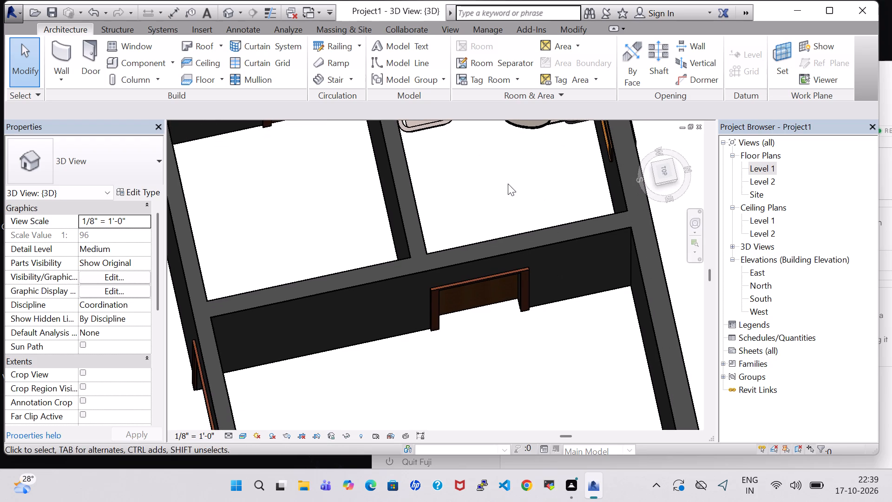
pyautogui.keyDown('shift'); pyautogui.moveTo(510, 189); pyautogui.dragTo(494, 137, button='middle'); pyautogui.keyUp('shift')
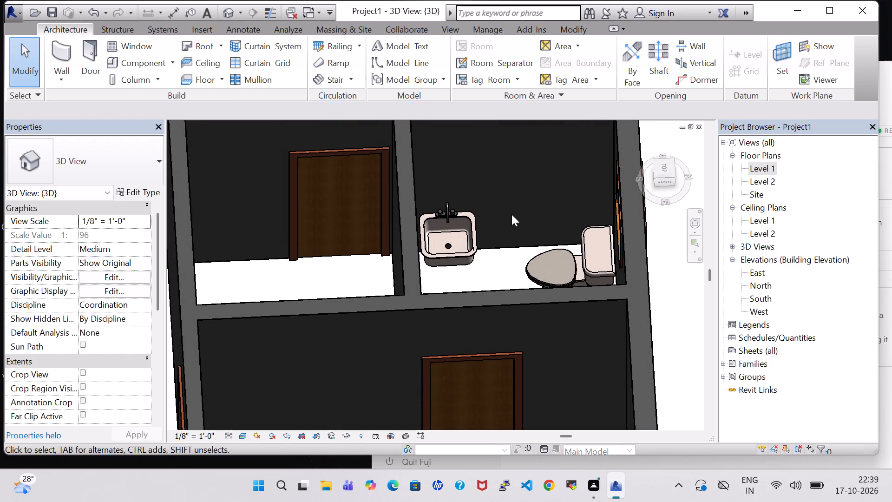
pyautogui.moveTo(512, 214); pyautogui.dragTo(488, 221, button='middle')
pyautogui.keyDown('shift'); pyautogui.scroll(1, 512, 214); pyautogui.keyUp('shift')
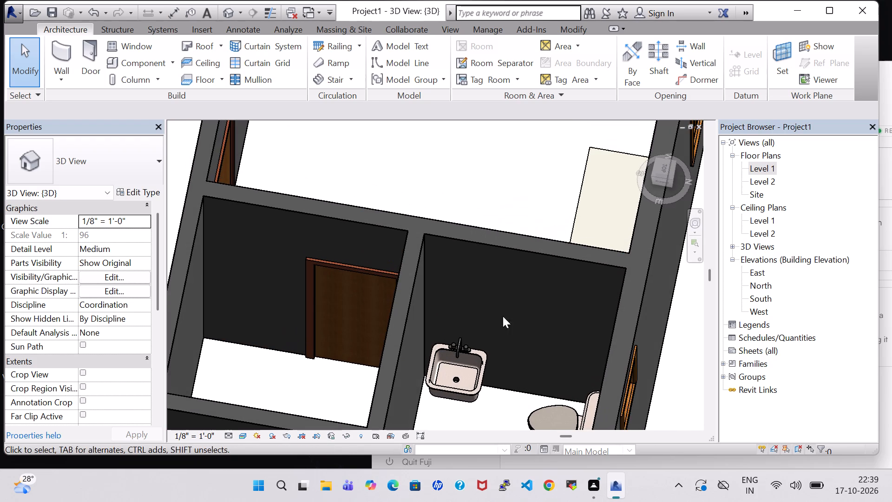
pyautogui.scroll(1, 489, 422)
pyautogui.moveTo(489, 422); pyautogui.dragTo(501, 309, button='middle')
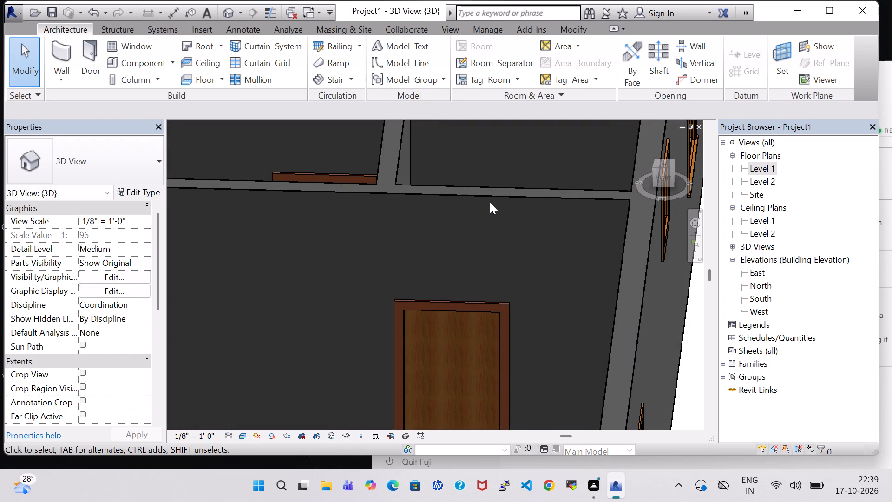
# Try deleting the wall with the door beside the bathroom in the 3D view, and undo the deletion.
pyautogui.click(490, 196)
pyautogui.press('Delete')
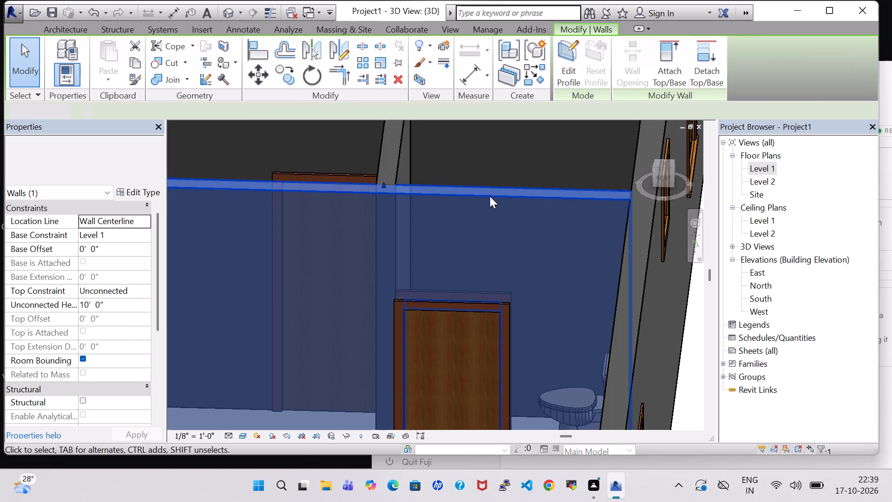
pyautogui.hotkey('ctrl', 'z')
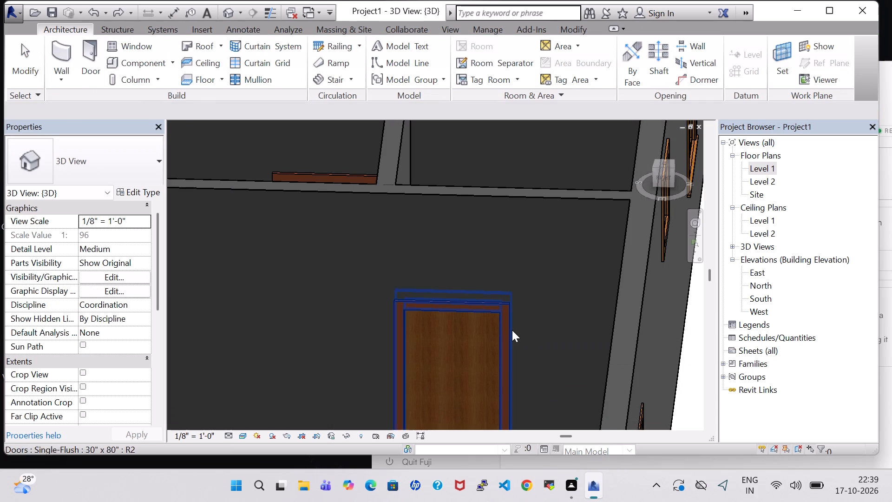
# Inspect the bathroom interior and its floor area around the toilet and sink from above in 3D.
pyautogui.keyDown('shift'); pyautogui.moveTo(508, 156); pyautogui.dragTo(534, 280, button='middle'); pyautogui.keyUp('shift')
pyautogui.moveTo(486, 149); pyautogui.dragTo(492, 179, button='middle')
pyautogui.moveTo(500, 141); pyautogui.dragTo(531, 319, button='middle')
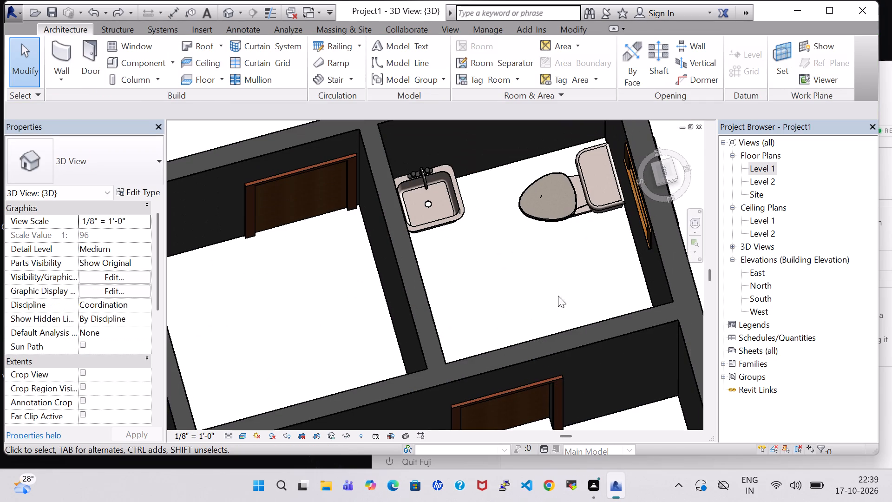
pyautogui.moveTo(538, 279); pyautogui.dragTo(600, 277, button='middle')
pyautogui.scroll(1, 551, 236)
pyautogui.moveTo(363, 190); pyautogui.dragTo(519, 425, button='middle')
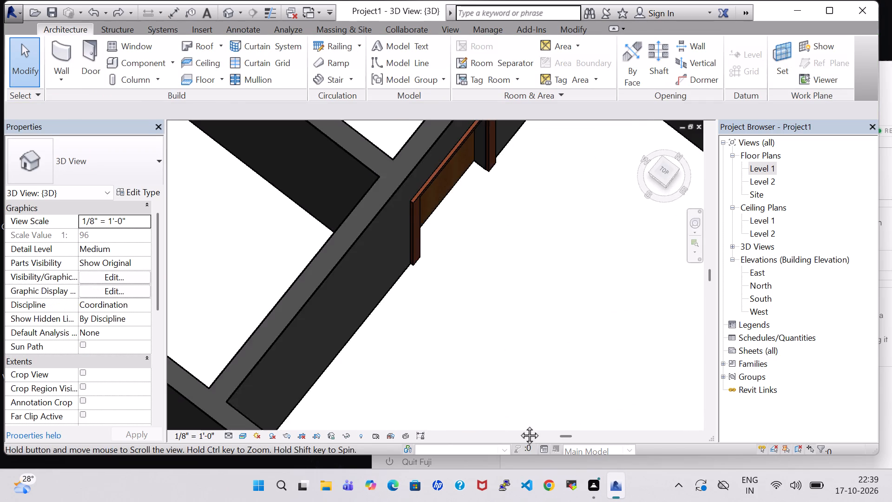
pyautogui.moveTo(519, 425); pyautogui.dragTo(507, 445, button='middle')
pyautogui.moveTo(490, 328); pyautogui.dragTo(508, 480, button='middle')
pyautogui.moveTo(363, 263); pyautogui.dragTo(385, 258, button='middle')
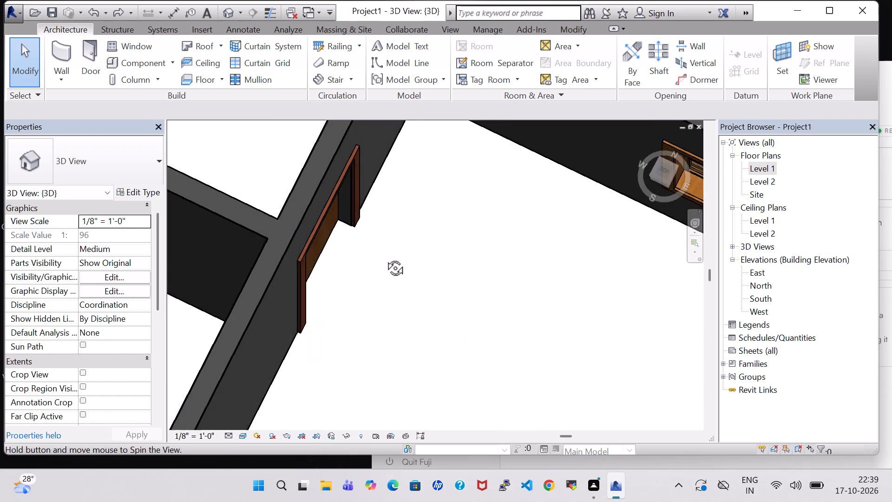
pyautogui.moveTo(385, 258); pyautogui.dragTo(387, 258, button='middle')
pyautogui.moveTo(341, 235); pyautogui.dragTo(476, 418, button='middle')
# Load the Floor Drain - Round family from the Drains folder of the MEP plumbing fixtures library.
pyautogui.click(133, 65)
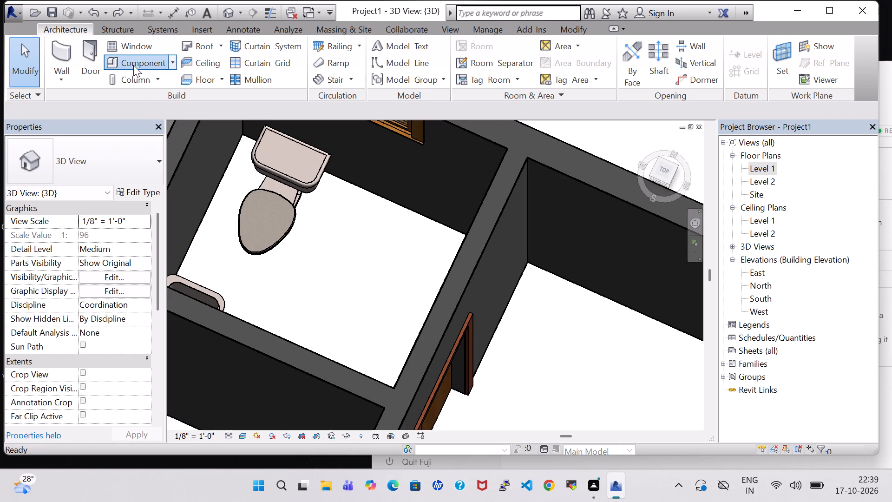
pyautogui.click(577, 39)
pyautogui.click(467, 309)
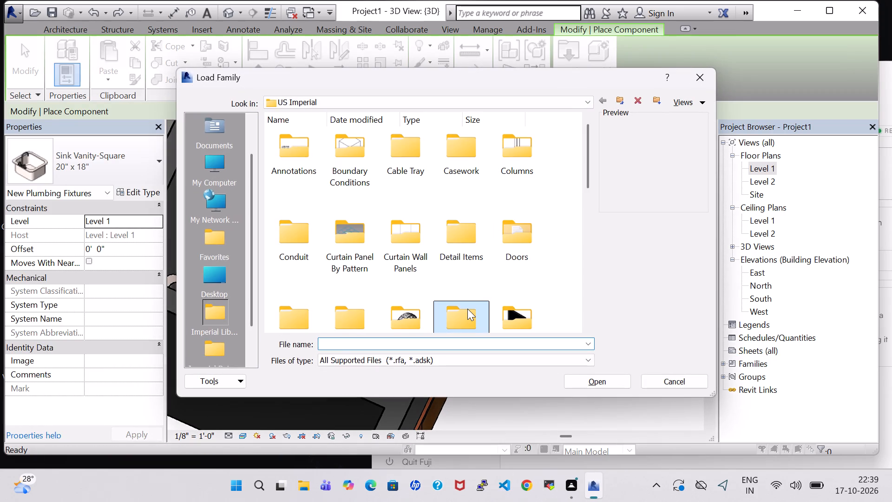
pyautogui.press('p')
pyautogui.doubleClick(409, 154)
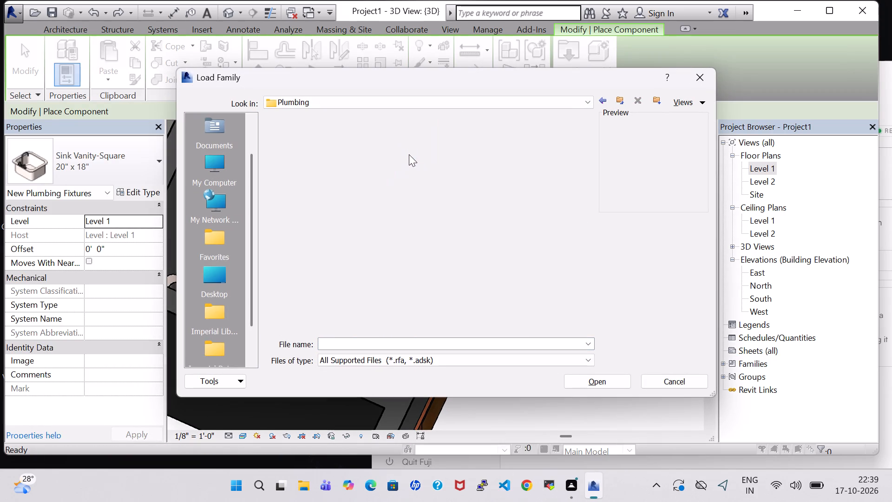
pyautogui.doubleClick(356, 153)
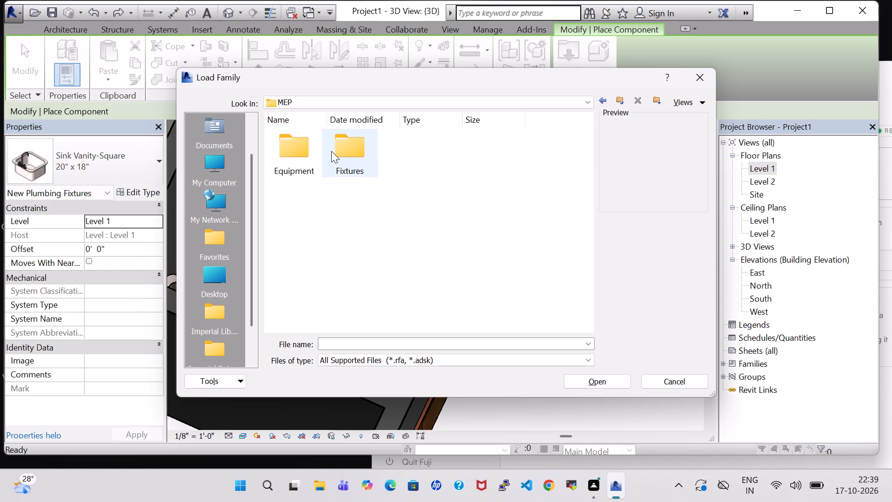
pyautogui.doubleClick(331, 151)
pyautogui.doubleClick(473, 168)
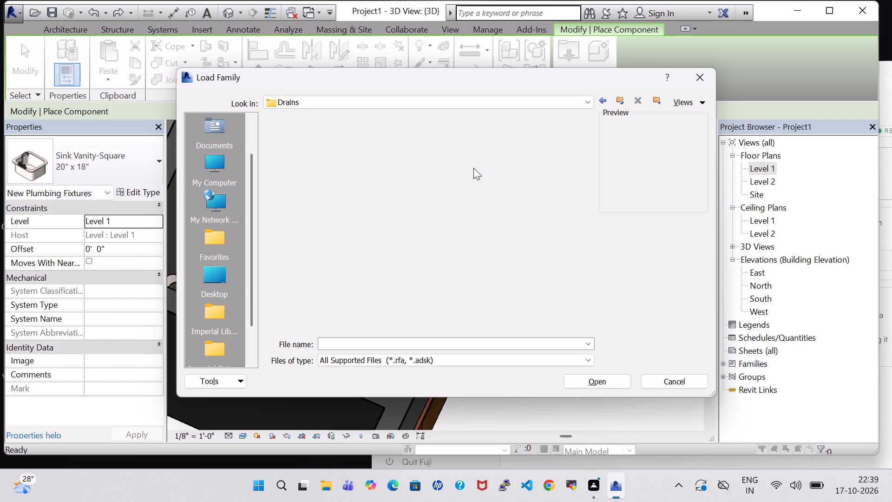
pyautogui.click(356, 149)
pyautogui.click(597, 383)
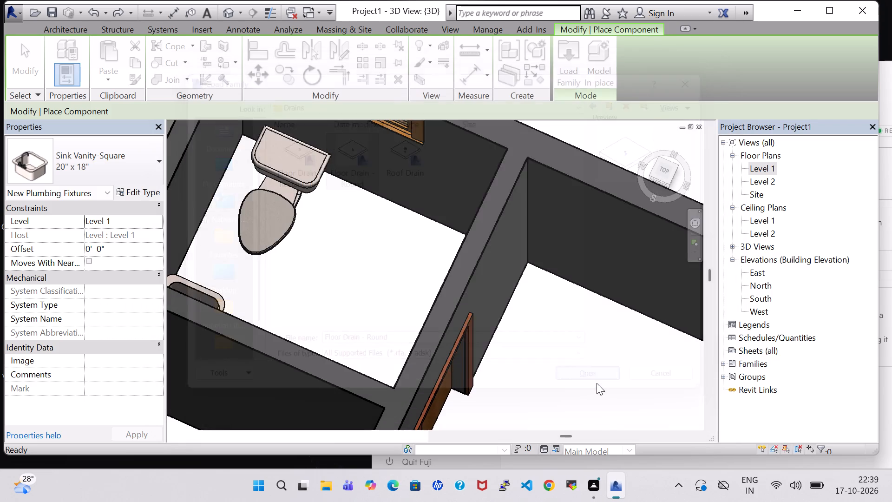
# Place a round floor drain on the Level 1 work plane near the bathroom's northeast corner.
pyautogui.click(666, 77)
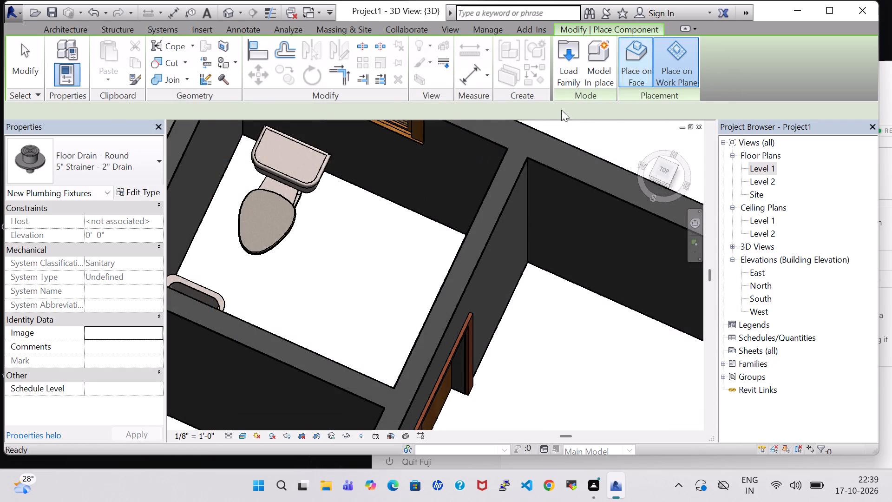
pyautogui.click(411, 231)
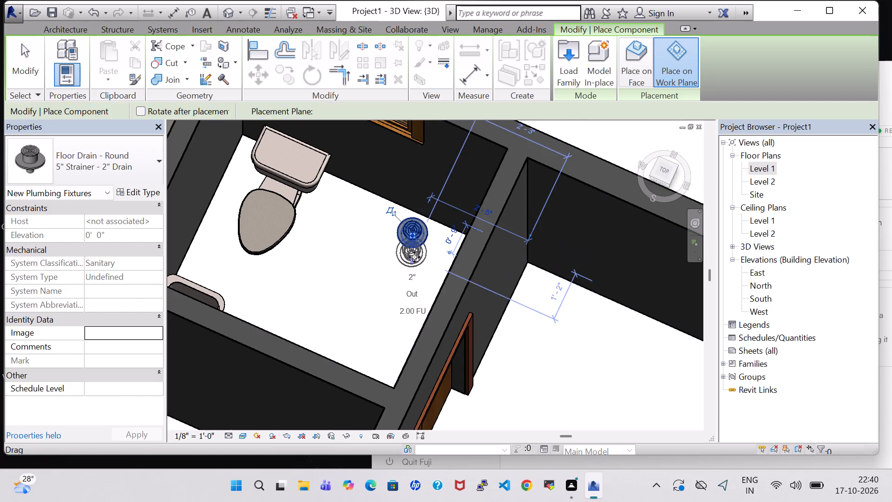
pyautogui.press('Escape')
pyautogui.press('Escape')
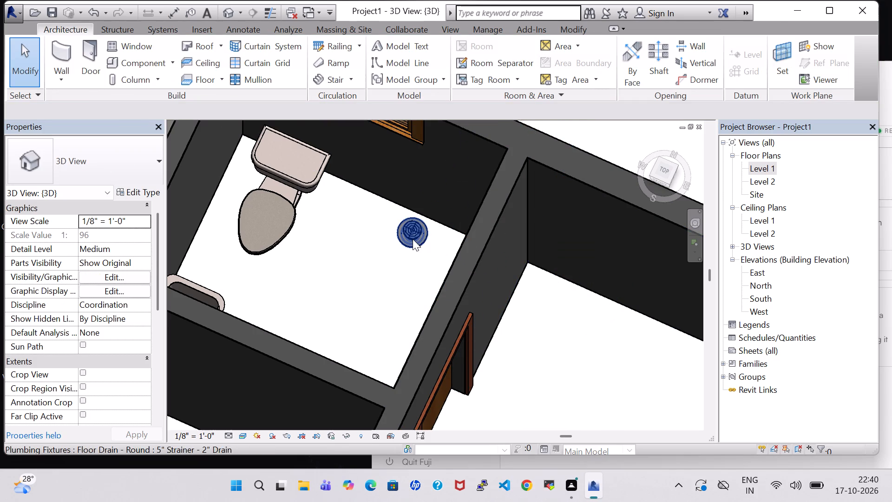
pyautogui.moveTo(535, 336); pyautogui.dragTo(492, 310, button='middle')
pyautogui.click(368, 207)
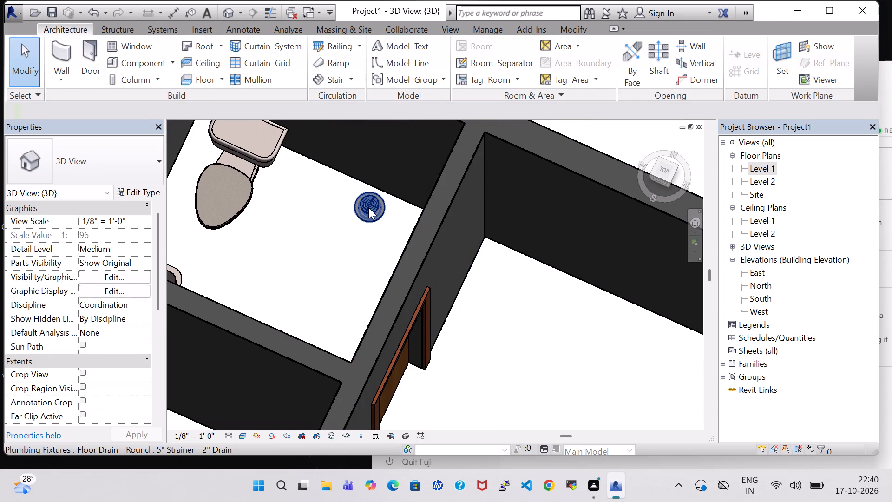
pyautogui.click(514, 337)
# Place another round floor drain on the Level 1 work plane near the southeast corner of the small room south of the bathroom.
pyautogui.click(150, 57)
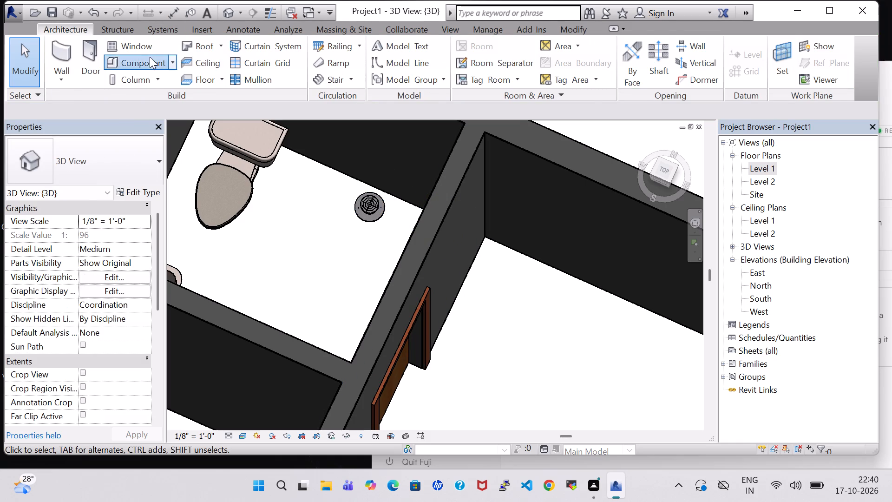
pyautogui.moveTo(265, 257); pyautogui.dragTo(546, 202, button='middle')
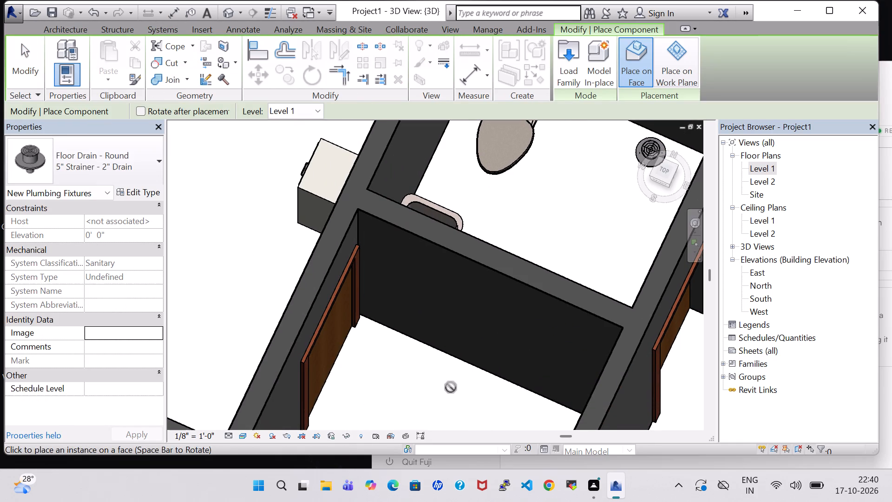
pyautogui.moveTo(451, 387); pyautogui.dragTo(438, 268, button='middle')
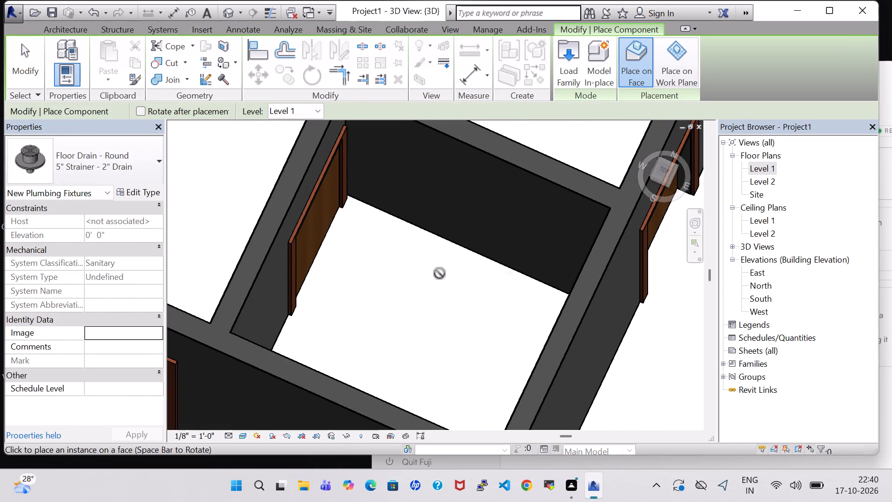
pyautogui.keyDown('shift'); pyautogui.moveTo(461, 304); pyautogui.dragTo(457, 341, button='middle'); pyautogui.keyUp('shift')
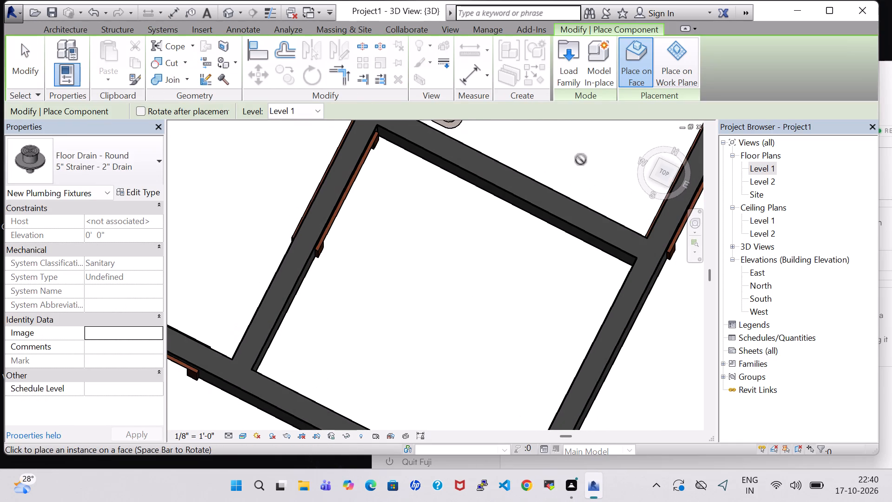
pyautogui.click(685, 79)
pyautogui.moveTo(504, 313); pyautogui.dragTo(499, 182, button='middle')
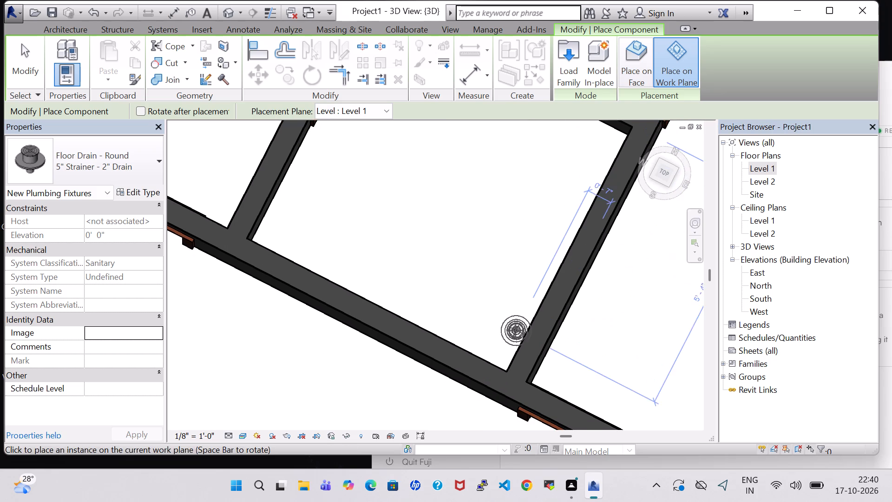
pyautogui.click(483, 326)
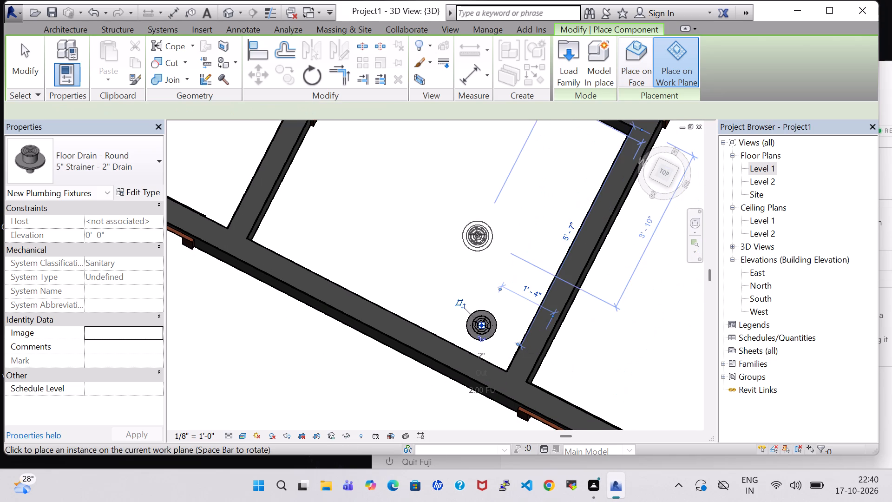
pyautogui.press('Escape')
pyautogui.press('Escape')
# Open the Level 1 floor plan.
pyautogui.doubleClick(758, 170)
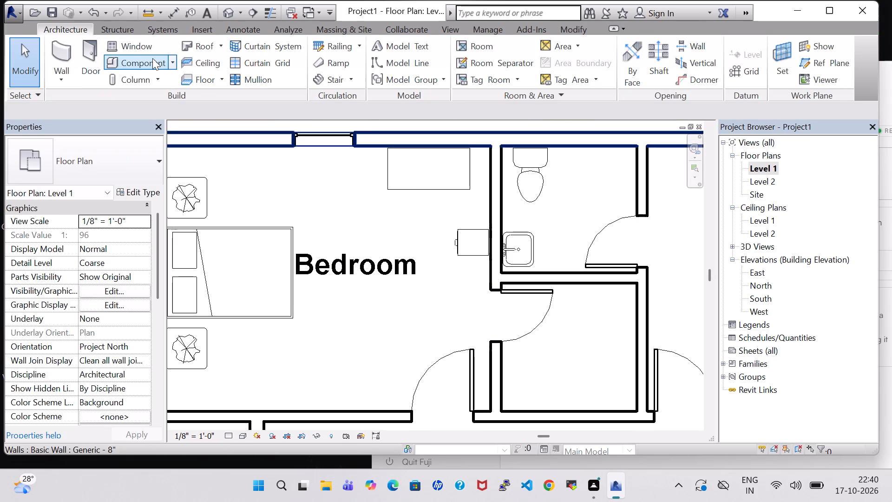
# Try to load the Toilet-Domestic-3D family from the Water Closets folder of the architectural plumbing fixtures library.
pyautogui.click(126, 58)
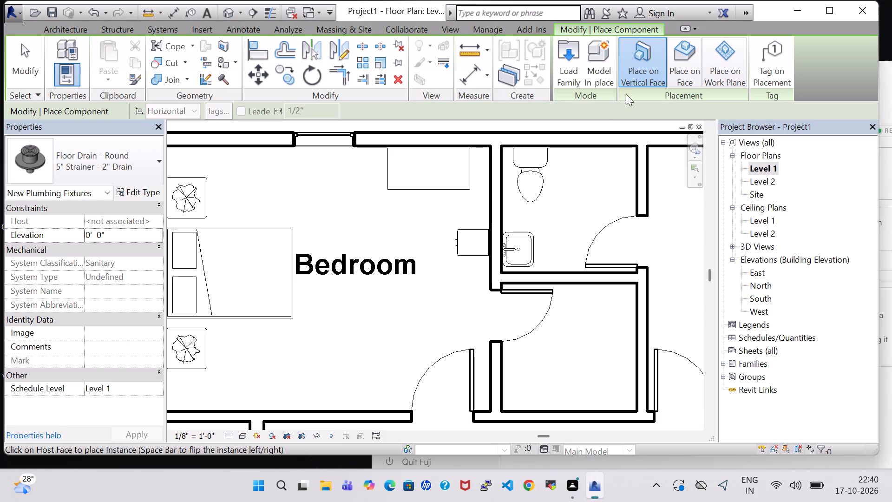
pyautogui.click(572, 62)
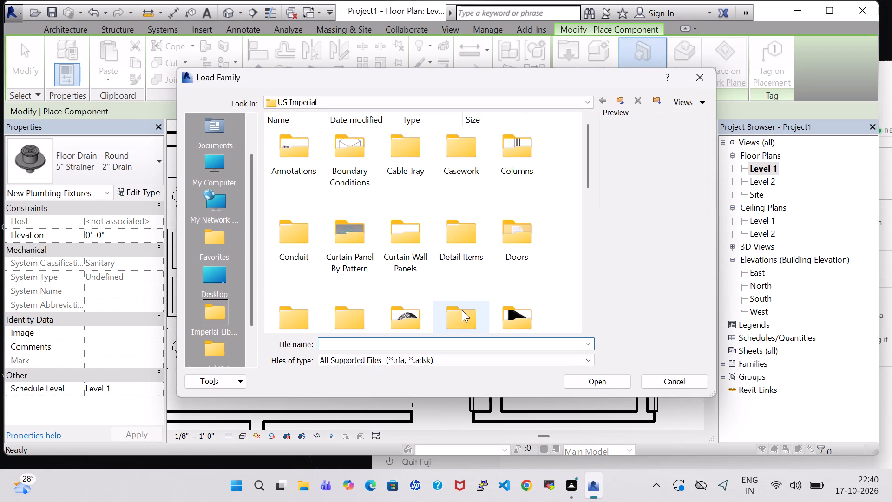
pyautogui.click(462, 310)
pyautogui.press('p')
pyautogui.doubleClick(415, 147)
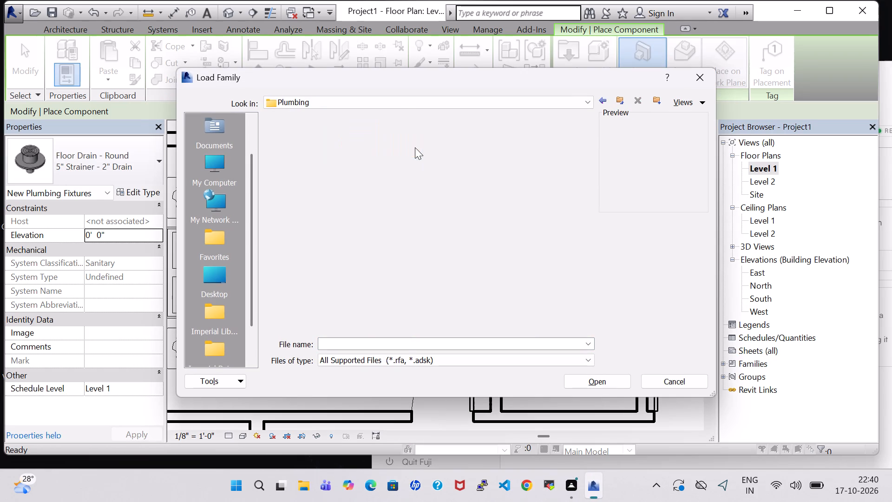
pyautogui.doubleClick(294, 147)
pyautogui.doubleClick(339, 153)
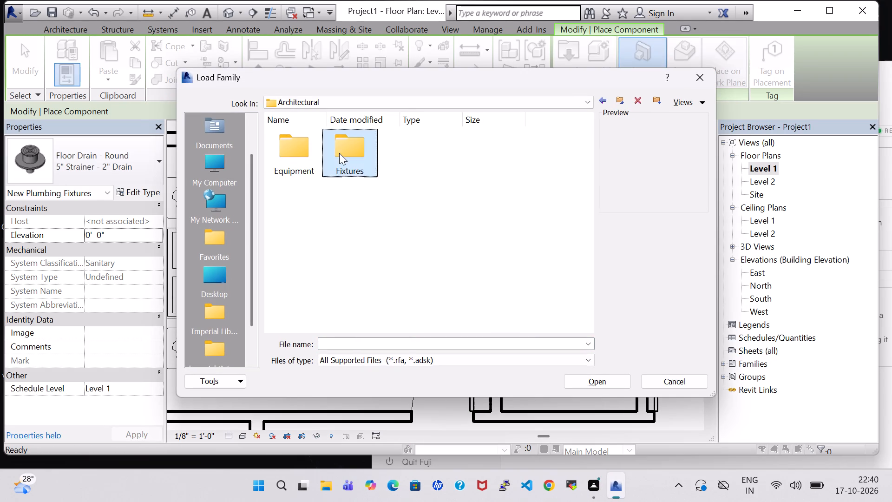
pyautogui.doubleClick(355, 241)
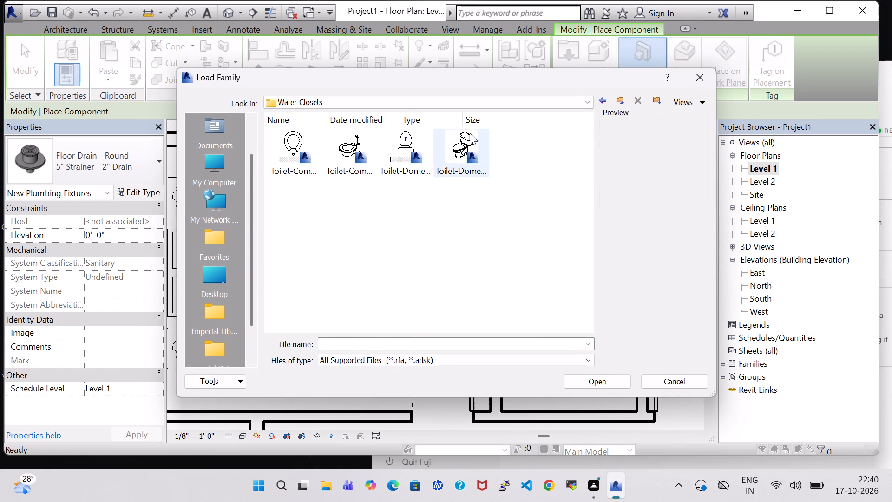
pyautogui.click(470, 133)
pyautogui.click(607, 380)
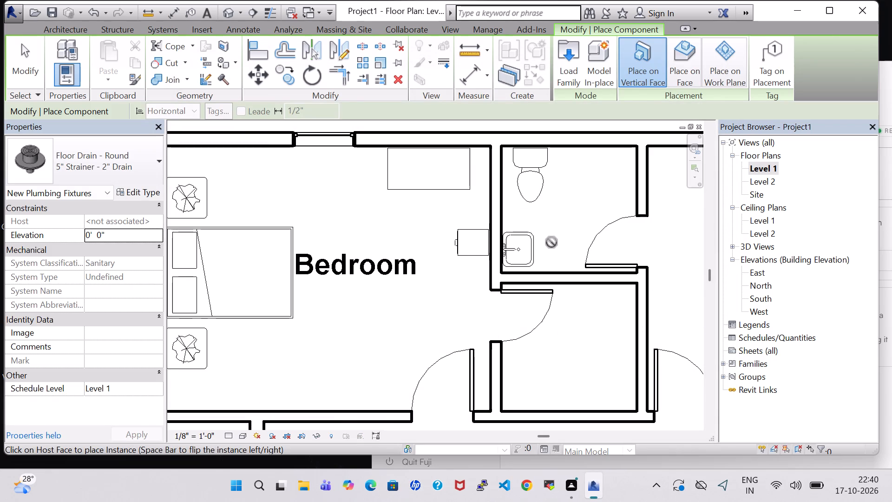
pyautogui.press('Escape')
# Place a similar Toilet-Domestic-3D, rotated 180 degrees, near the south wall of the small room south of the bathroom.
pyautogui.click(537, 191)
pyautogui.rightClick(537, 191)
pyautogui.click(625, 250)
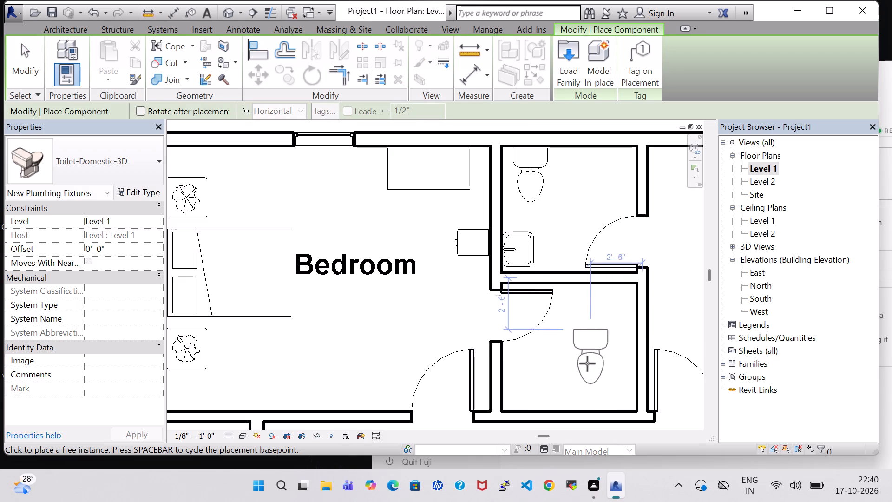
pyautogui.press('space')
pyautogui.press('space')
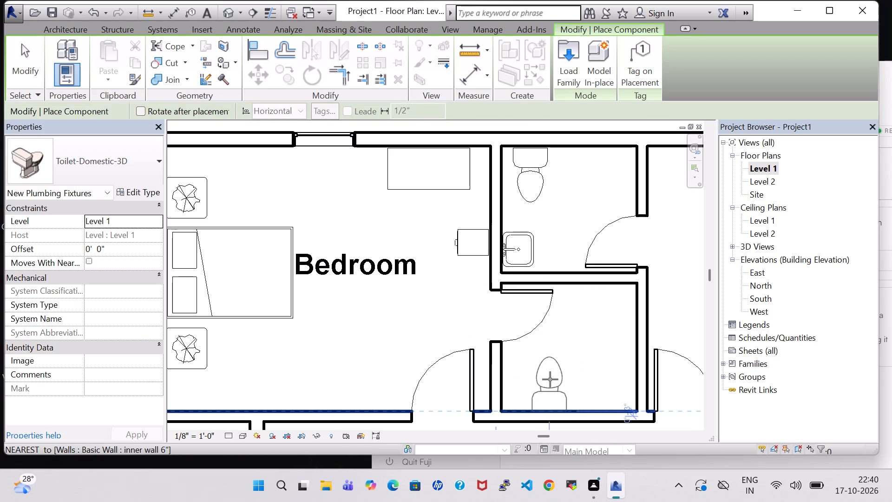
pyautogui.scroll(3, 550, 379)
pyautogui.click(547, 370)
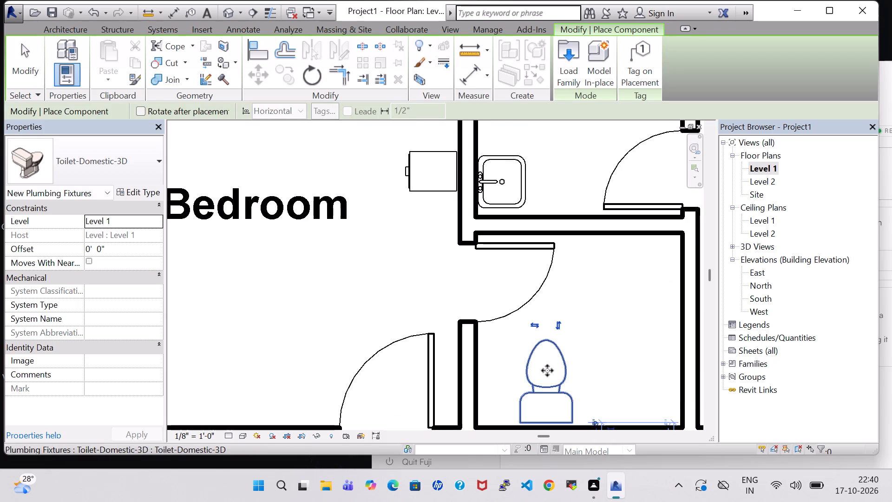
pyautogui.press('Escape')
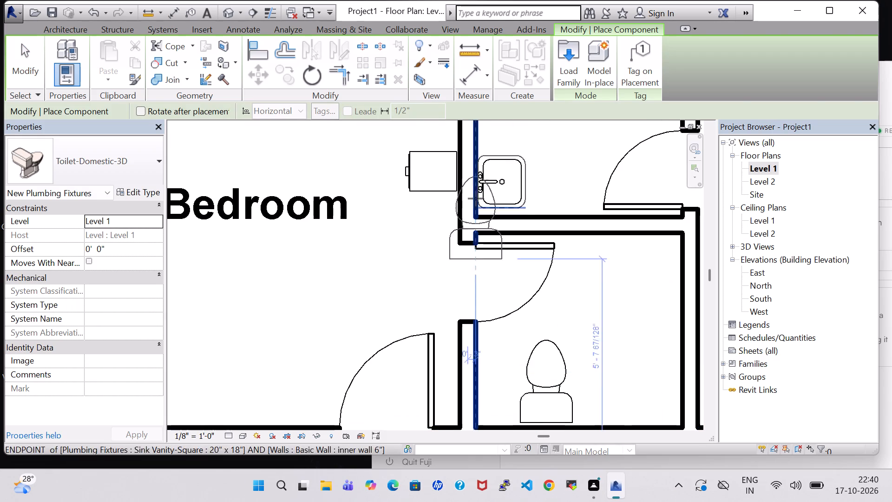
pyautogui.press('Escape')
# Place a similar Sink Vanity-Square 20" x 18" near the small room's northeast corner, rotated so its faucet faces the east wall.
pyautogui.click(508, 193)
pyautogui.rightClick(508, 193)
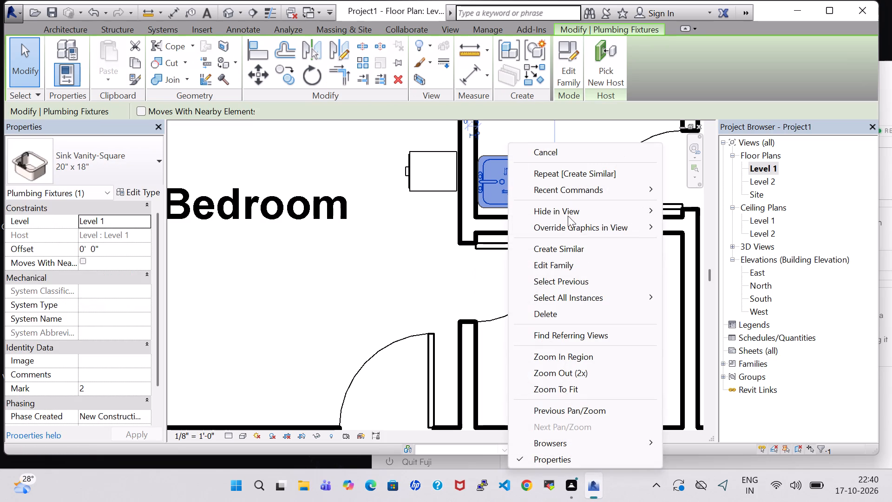
pyautogui.click(567, 243)
pyautogui.press('space')
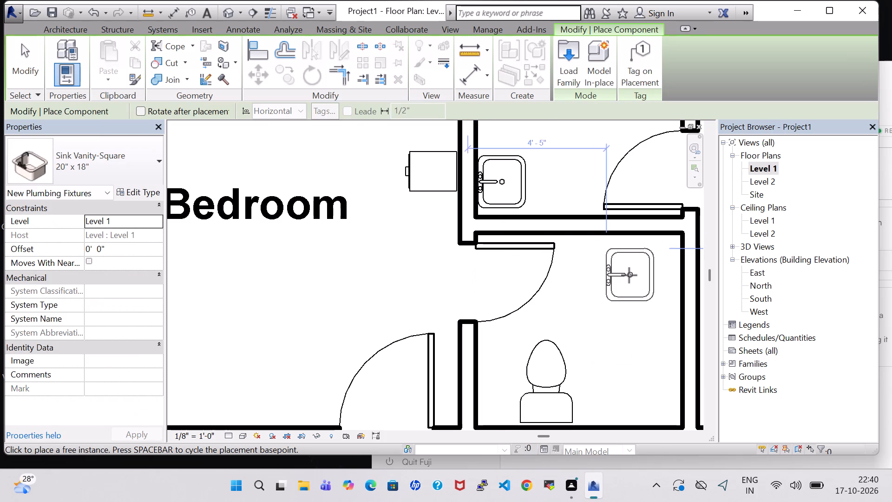
pyautogui.press('space')
pyautogui.press('space')
pyautogui.scroll(2, 629, 275)
pyautogui.moveTo(629, 275); pyautogui.dragTo(486, 296, button='middle')
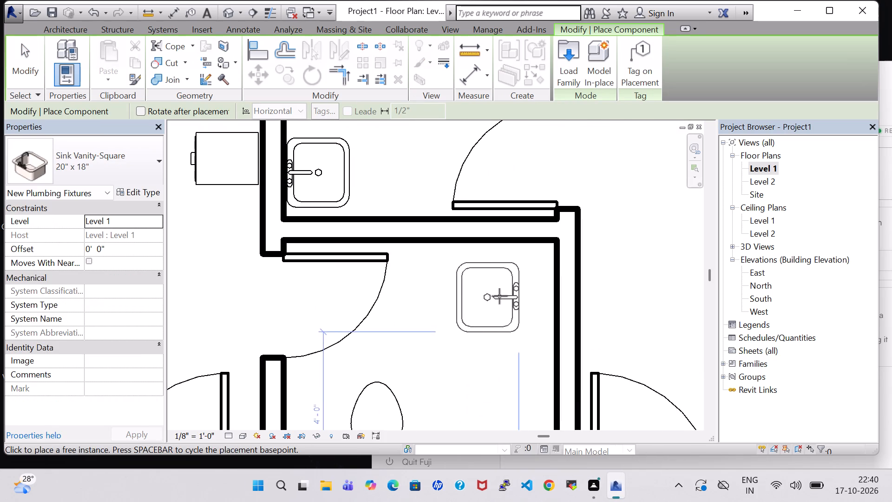
pyautogui.scroll(4, 518, 296)
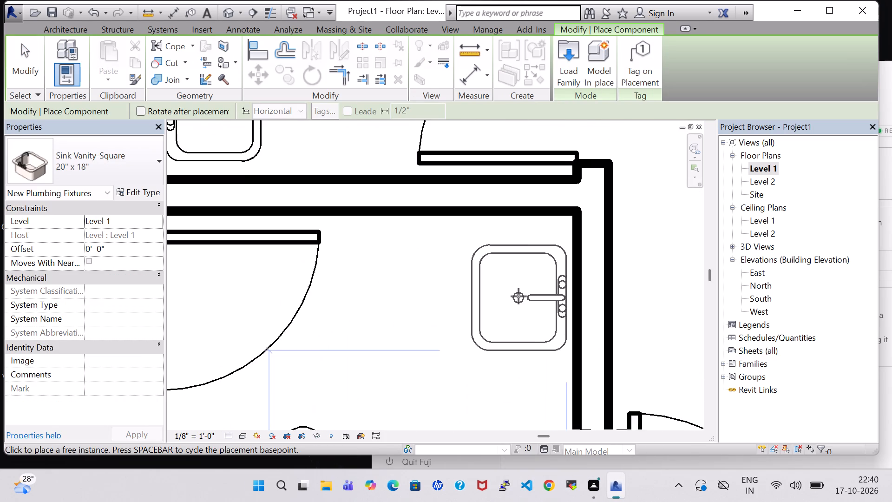
pyautogui.click(521, 296)
pyautogui.press('Escape')
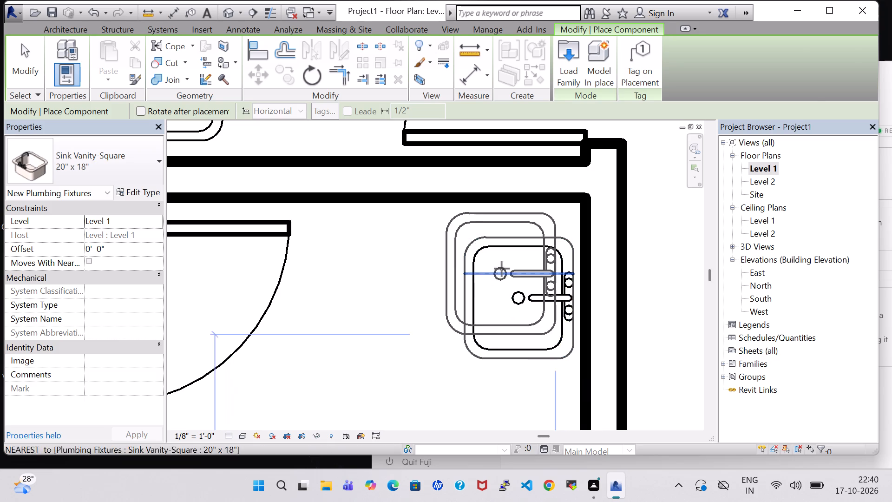
pyautogui.press('Escape')
# Nudge the new sink east until it sits flush against the small room's east wall.
pyautogui.click(505, 270)
pyautogui.press('Right')
pyautogui.press('Right')
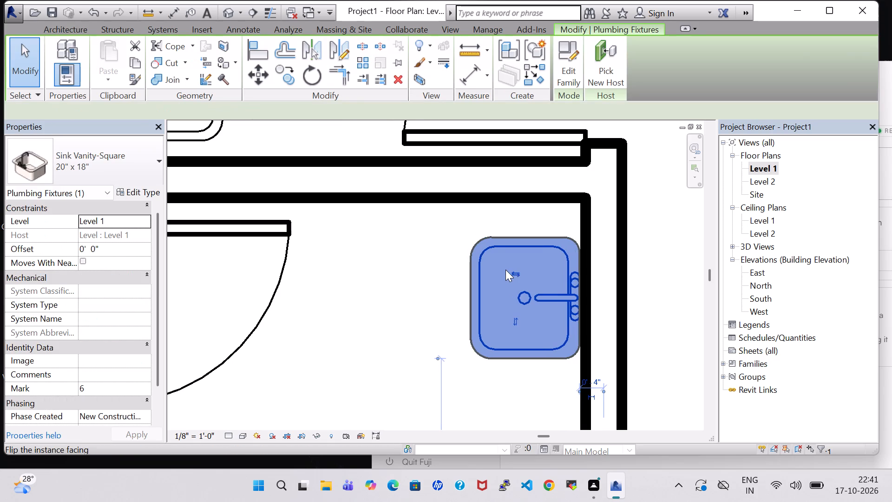
pyautogui.click(341, 258)
# Nudge the new toilet south until its tank sits against the small room's south wall.
pyautogui.moveTo(356, 321); pyautogui.dragTo(423, 36, button='middle')
pyautogui.scroll(1, 357, 321)
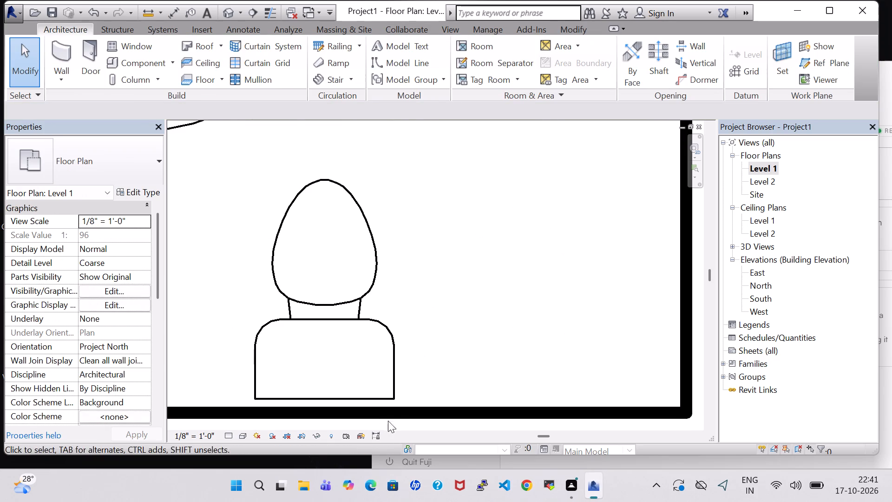
pyautogui.click(360, 394)
pyautogui.press('Down')
pyautogui.press('Down')
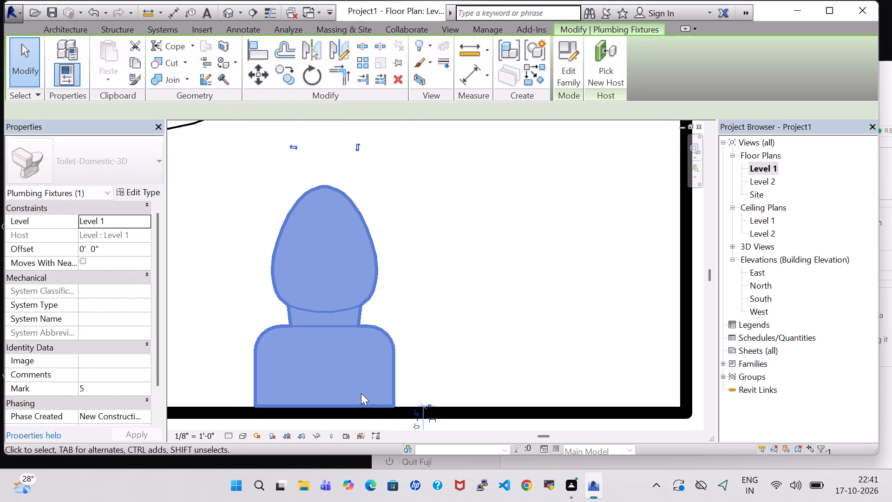
pyautogui.click(462, 336)
# Examine the small bathroom's sink, toilet and floor drain from several angles in the 3D view.
pyautogui.click(228, 7)
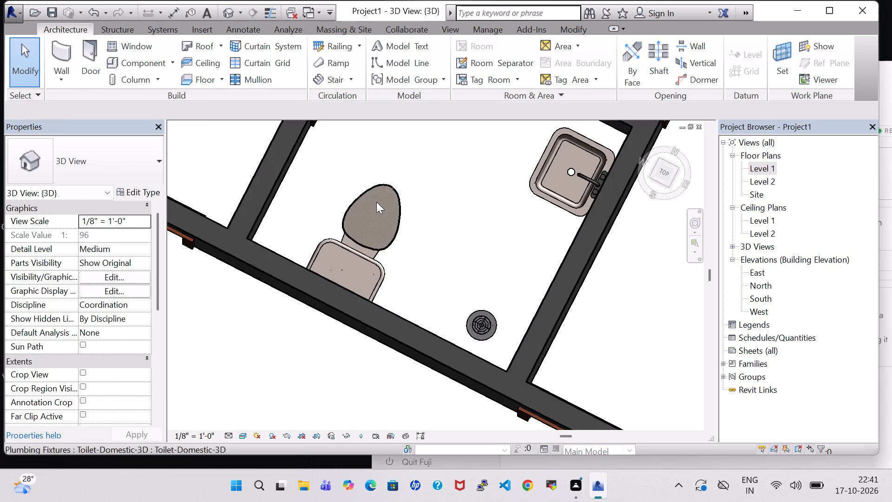
pyautogui.keyDown('shift'); pyautogui.moveTo(452, 243); pyautogui.dragTo(443, 210, button='middle'); pyautogui.keyUp('shift')
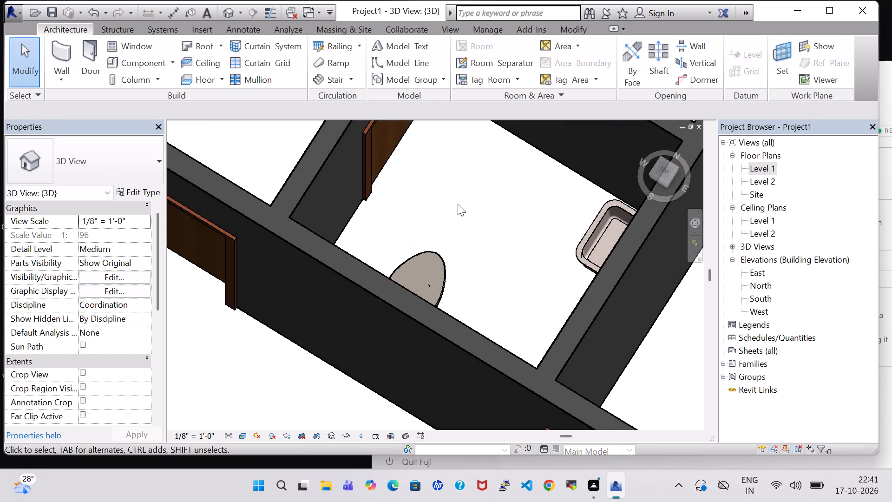
pyautogui.keyDown('shift'); pyautogui.moveTo(484, 198); pyautogui.dragTo(542, 190, button='middle'); pyautogui.keyUp('shift')
pyautogui.keyDown('shift'); pyautogui.scroll(1, 542, 190); pyautogui.keyUp('shift')
pyautogui.moveTo(238, 165); pyautogui.dragTo(506, 252, button='middle')
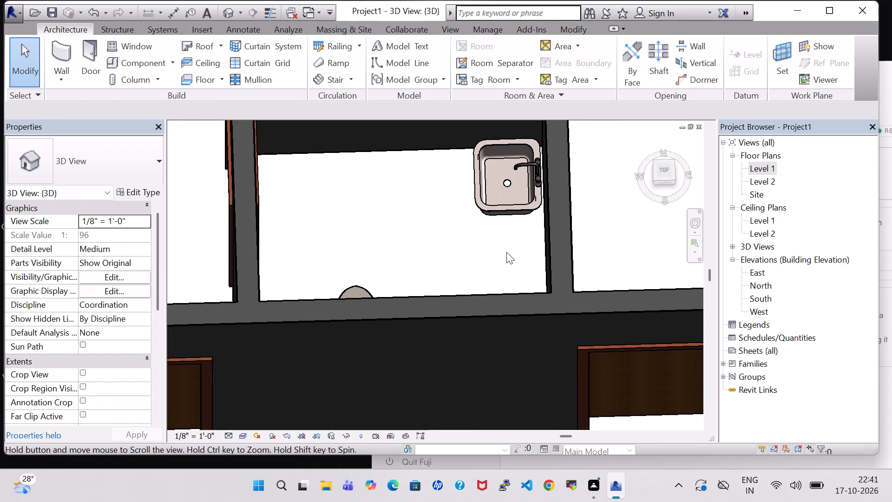
pyautogui.moveTo(462, 247); pyautogui.dragTo(521, 228, button='middle')
pyautogui.moveTo(316, 233); pyautogui.dragTo(705, 222, button='middle')
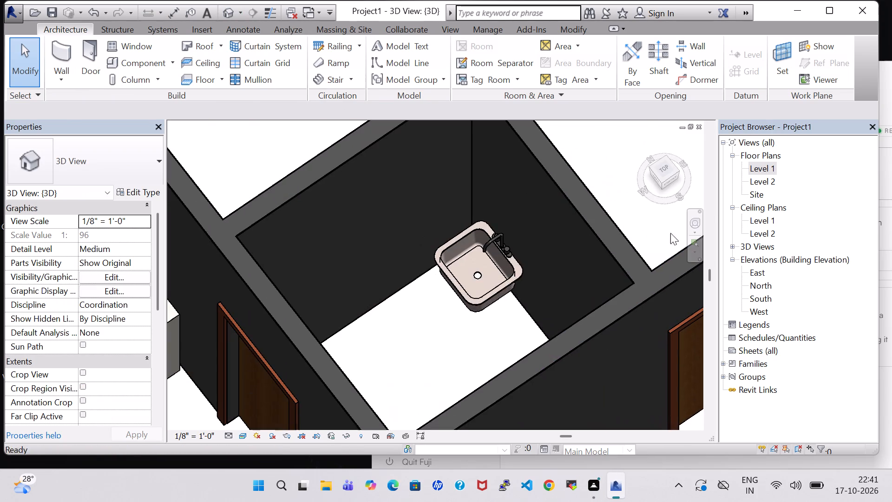
pyautogui.keyDown('shift'); pyautogui.moveTo(463, 343); pyautogui.dragTo(492, 321, button='middle'); pyautogui.keyUp('shift')
pyautogui.moveTo(490, 278); pyautogui.dragTo(597, 145, button='middle')
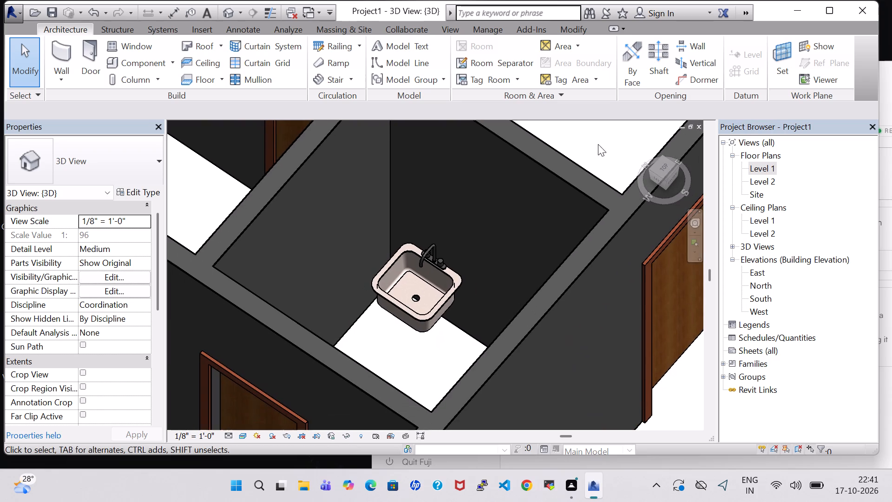
pyautogui.scroll(1, 410, 350)
pyautogui.moveTo(410, 350); pyautogui.dragTo(414, 362, button='middle')
pyautogui.scroll(-2, 414, 363)
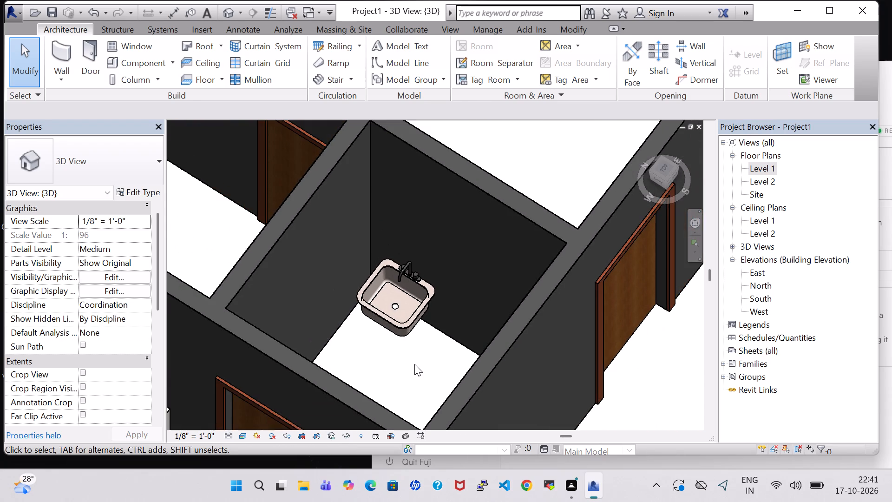
pyautogui.scroll(-1, 414, 364)
pyautogui.keyDown('shift'); pyautogui.moveTo(414, 364); pyautogui.dragTo(387, 409, button='middle'); pyautogui.keyUp('shift')
pyautogui.keyDown('shift'); pyautogui.moveTo(541, 230); pyautogui.dragTo(502, 248, button='middle'); pyautogui.keyUp('shift')
pyautogui.moveTo(617, 221); pyautogui.dragTo(418, 248, button='middle')
pyautogui.scroll(1, 485, 202)
pyautogui.moveTo(487, 199); pyautogui.dragTo(488, 238, button='middle')
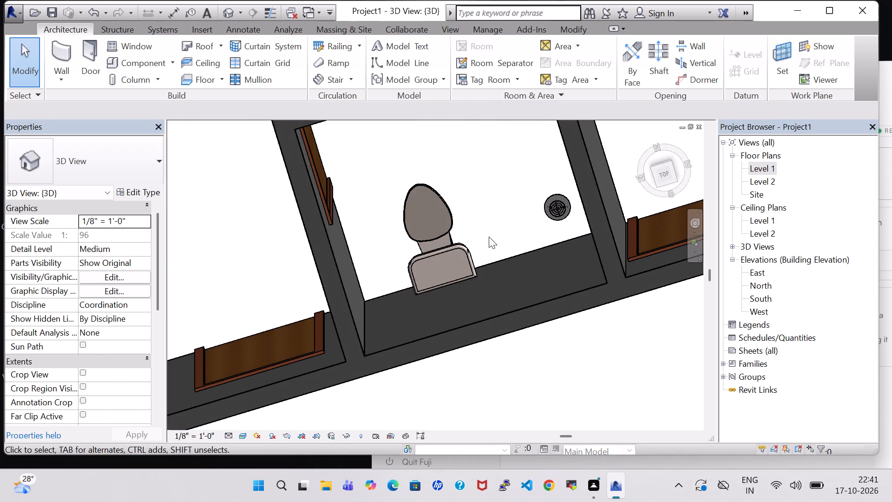
# Nudge the small bathroom's round floor drain slightly west toward the toilet and slightly south.
pyautogui.click(555, 210)
pyautogui.press('Down')
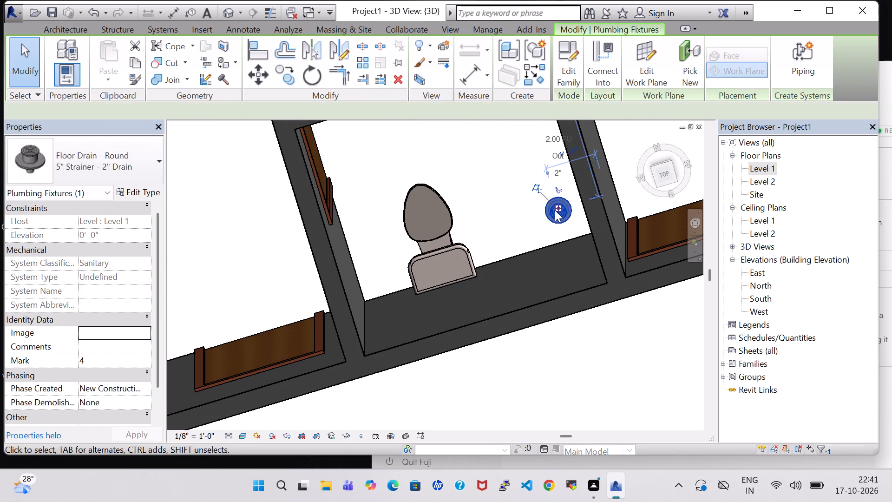
pyautogui.press('Left')
pyautogui.press('Left')
pyautogui.press('Left')
pyautogui.click(469, 170)
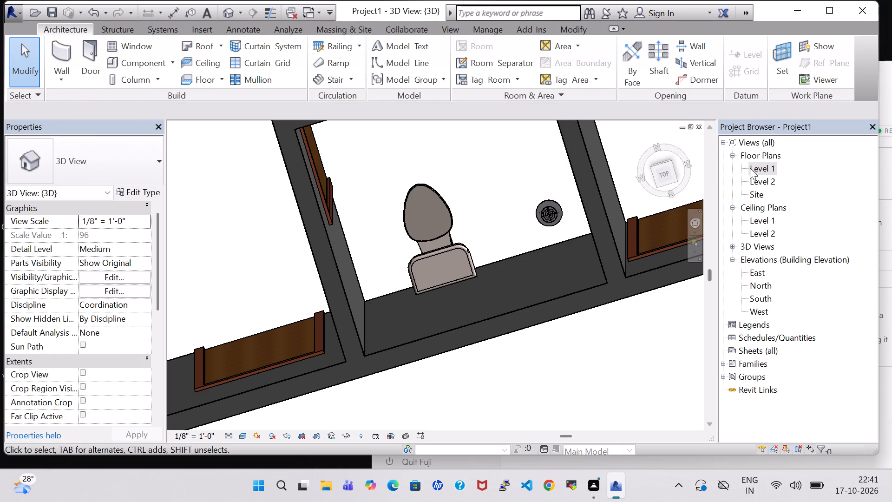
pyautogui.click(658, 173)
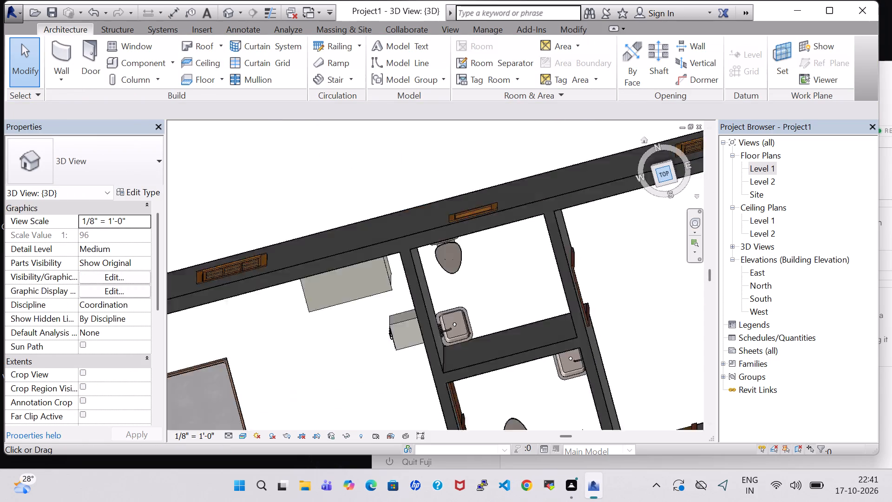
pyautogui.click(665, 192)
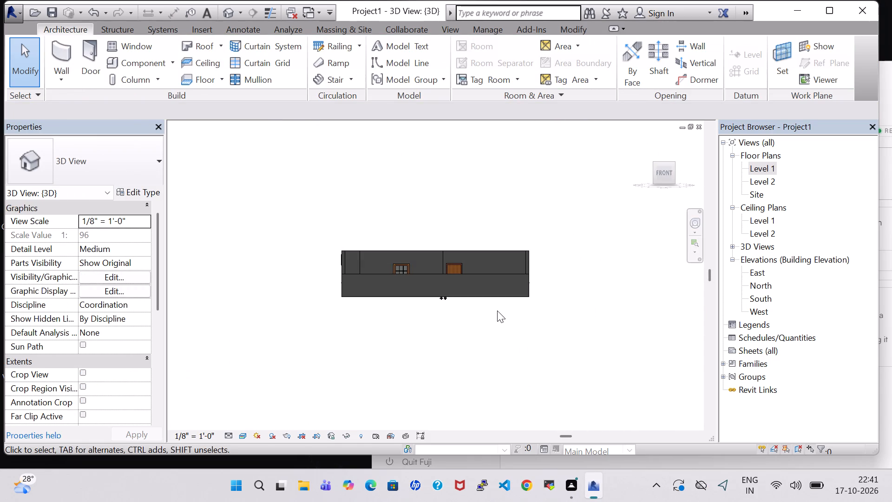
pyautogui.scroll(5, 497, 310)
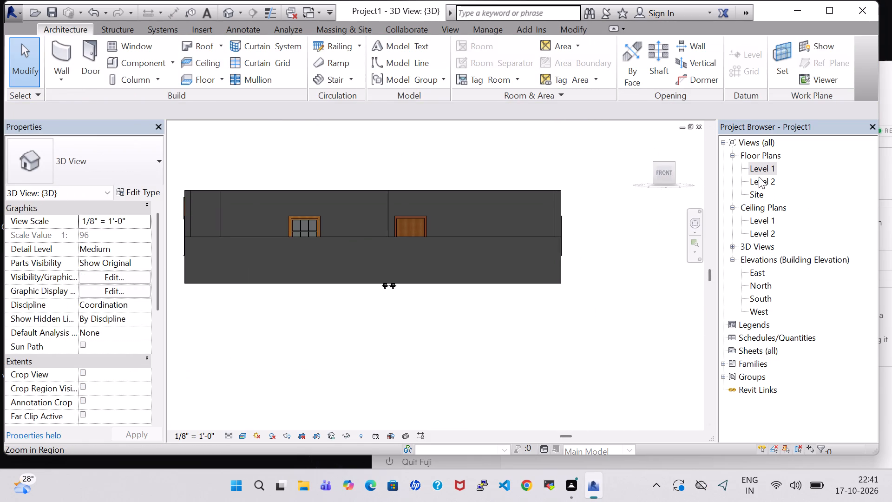
# From the Level 1 plan, browse the plumbing fixture families, including showers, appliances, lavatories, urinals and sinks, for something to load.
pyautogui.doubleClick(757, 163)
pyautogui.scroll(-5, 518, 282)
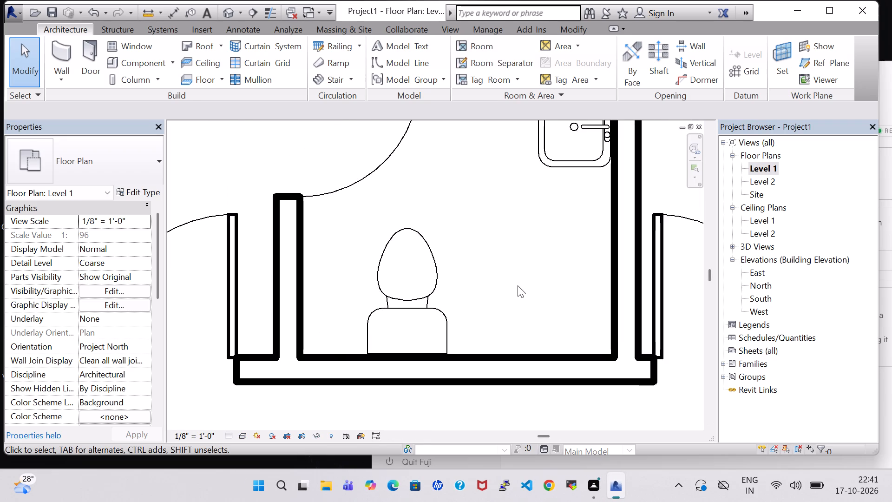
pyautogui.scroll(-3, 518, 285)
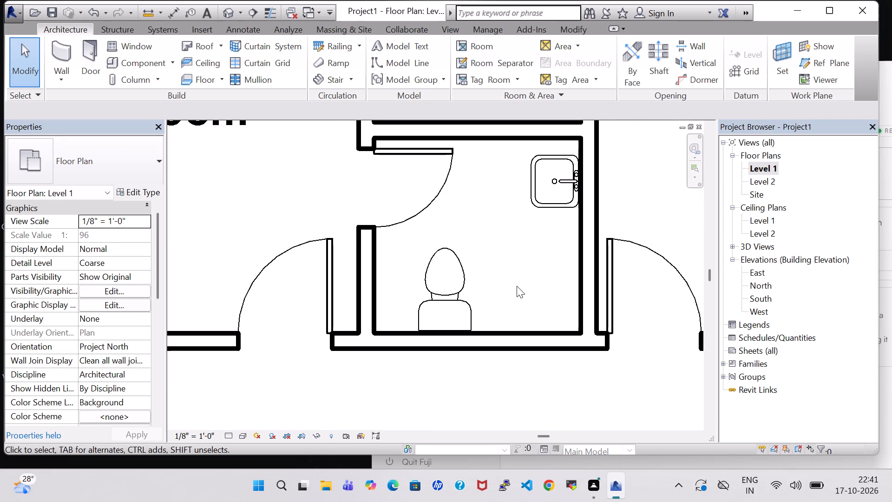
pyautogui.click(139, 61)
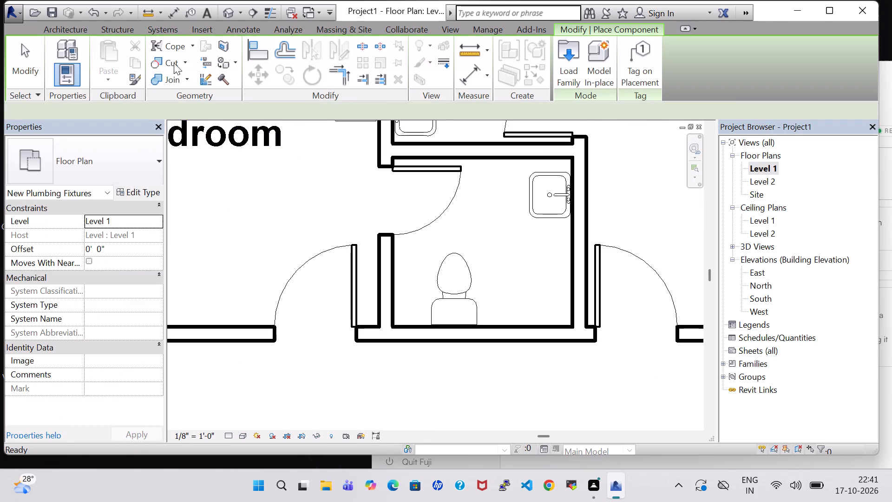
pyautogui.click(575, 76)
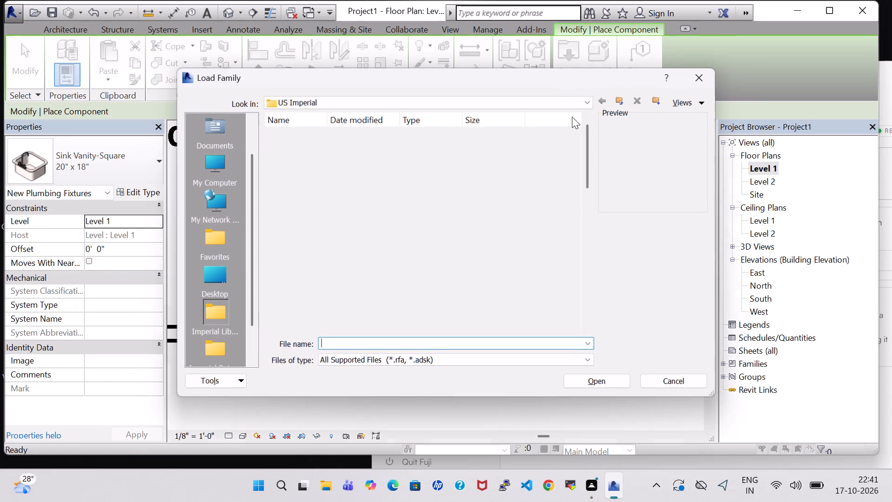
pyautogui.click(519, 312)
pyautogui.press('p')
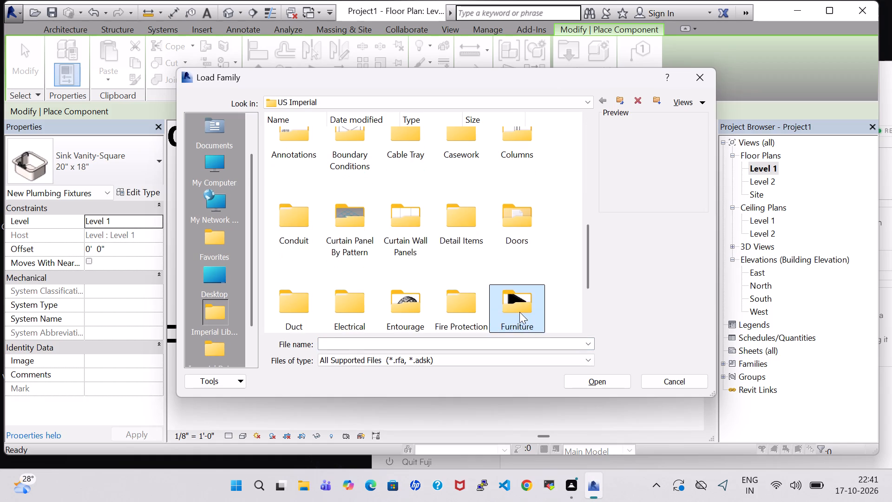
pyautogui.doubleClick(411, 160)
pyautogui.doubleClick(340, 160)
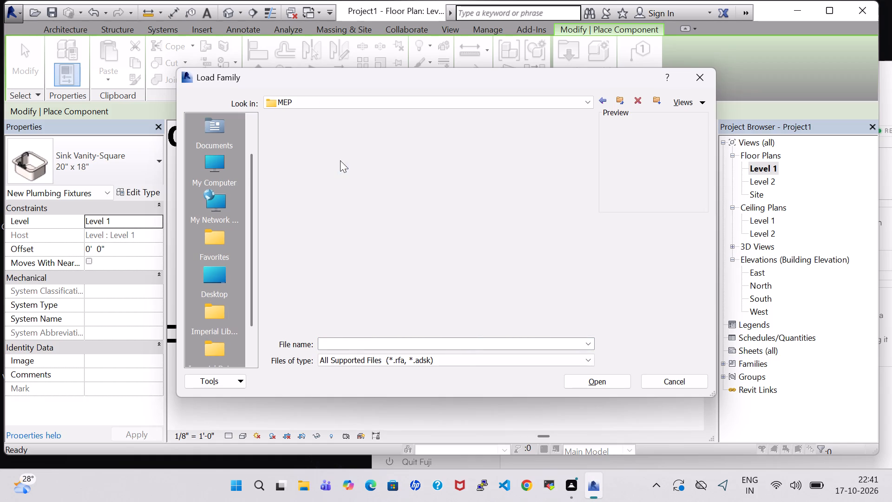
pyautogui.doubleClick(338, 160)
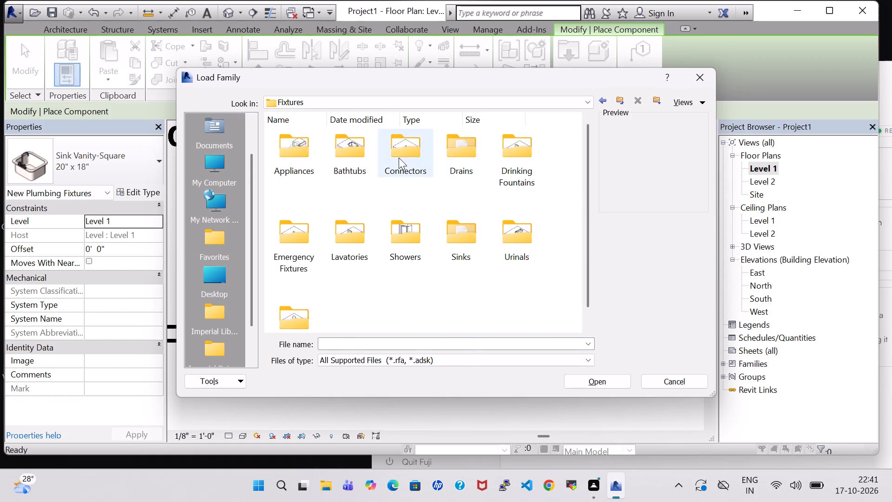
pyautogui.doubleClick(511, 151)
pyautogui.click(599, 100)
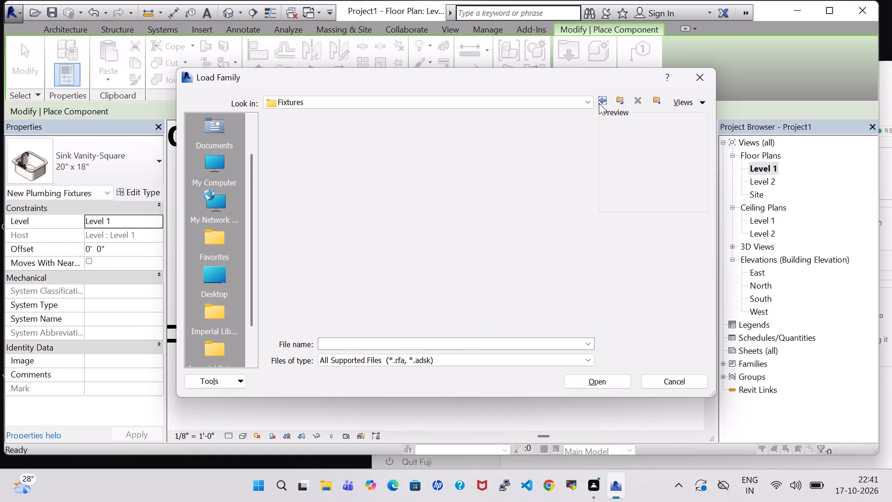
pyautogui.doubleClick(394, 235)
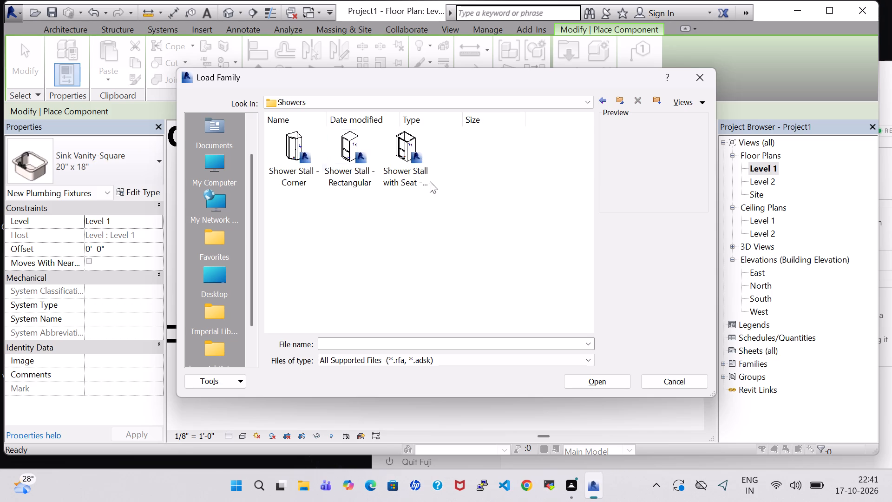
pyautogui.click(603, 99)
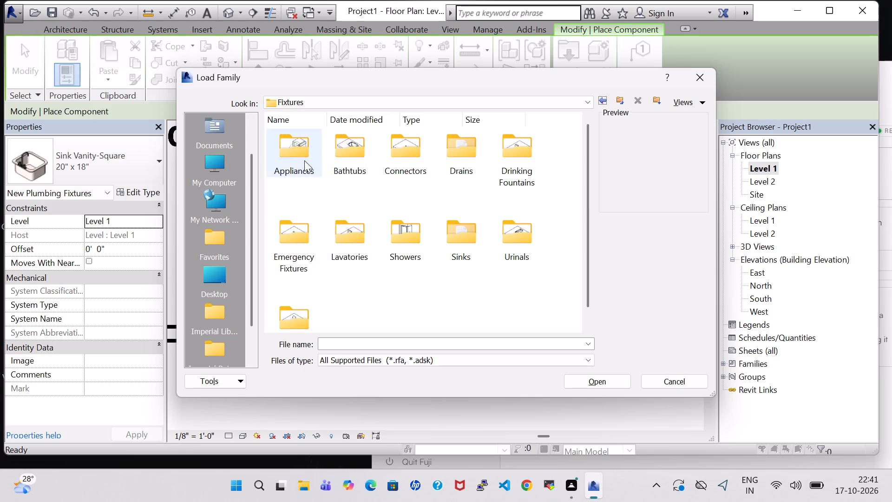
pyautogui.doubleClick(303, 160)
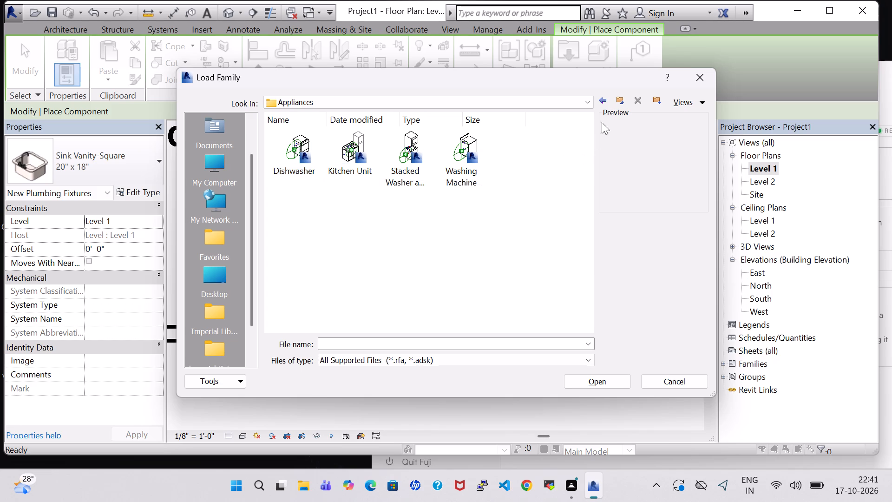
pyautogui.click(603, 100)
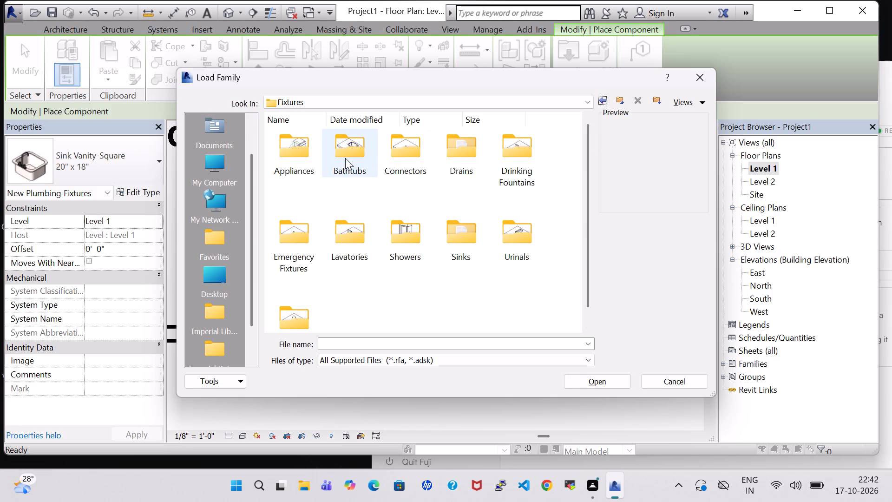
pyautogui.doubleClick(336, 238)
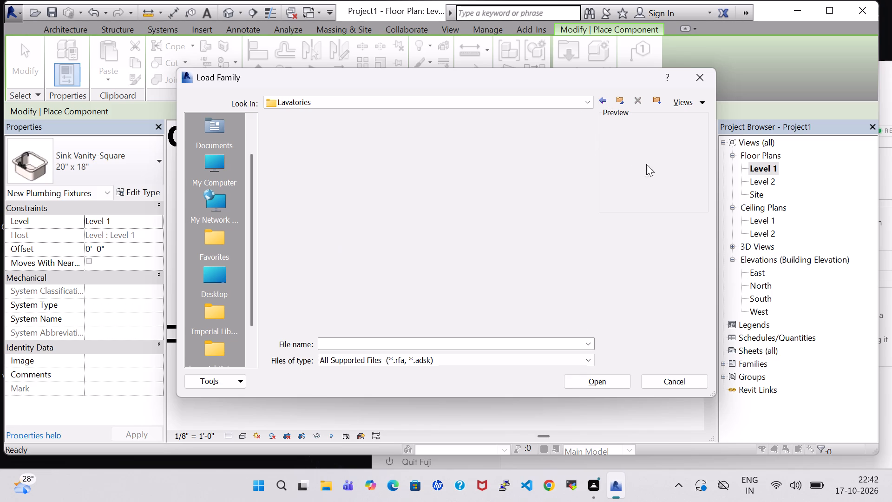
pyautogui.click(602, 100)
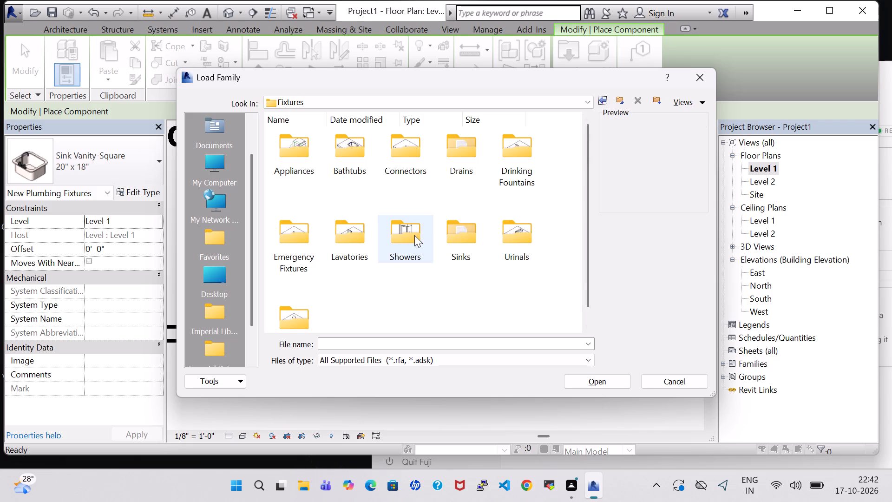
pyautogui.scroll(-1, 475, 249)
pyautogui.doubleClick(526, 223)
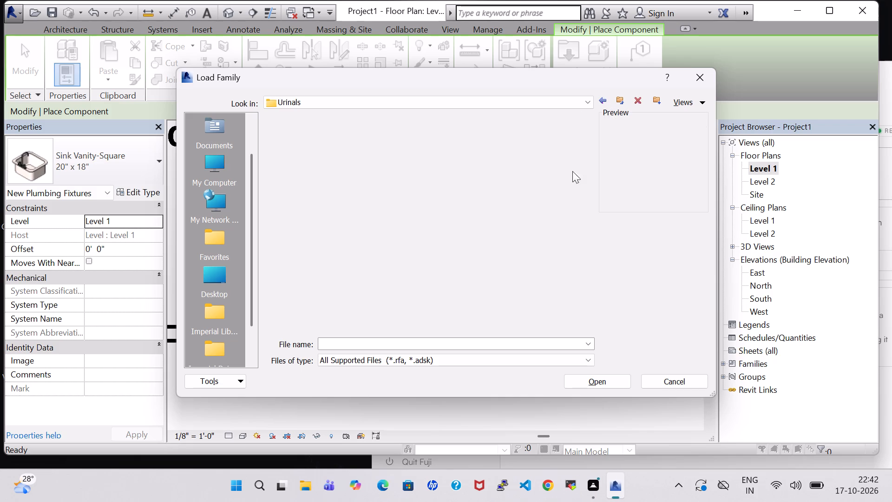
pyautogui.click(597, 104)
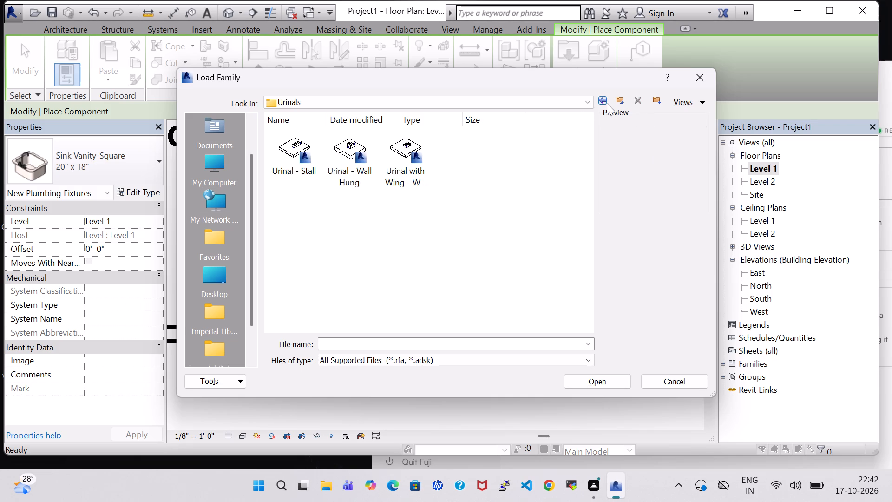
pyautogui.click(607, 103)
pyautogui.doubleClick(460, 247)
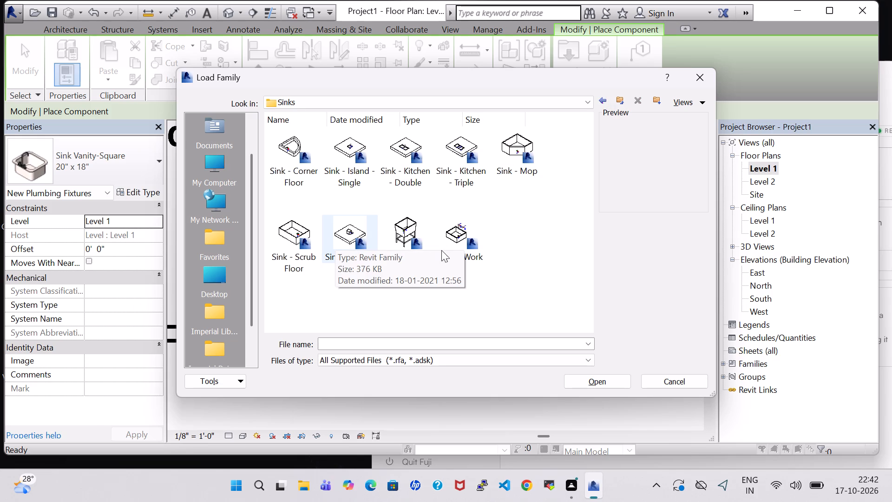
pyautogui.click(598, 103)
pyautogui.scroll(-1, 447, 261)
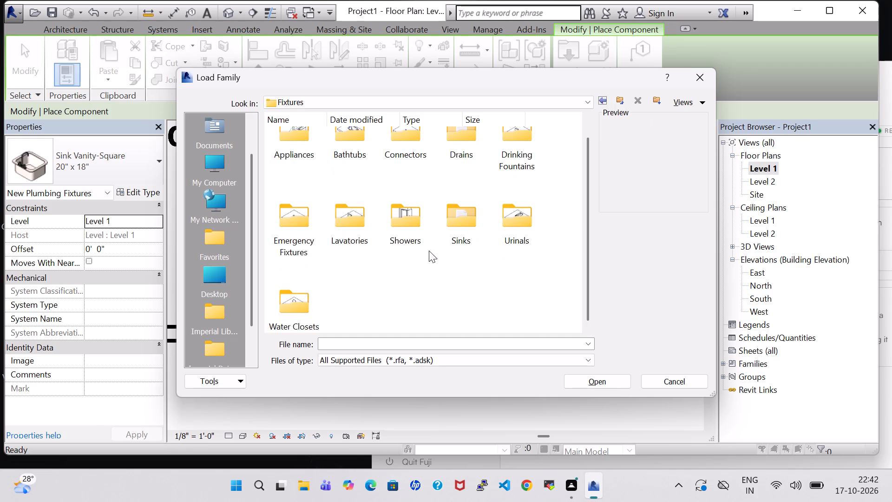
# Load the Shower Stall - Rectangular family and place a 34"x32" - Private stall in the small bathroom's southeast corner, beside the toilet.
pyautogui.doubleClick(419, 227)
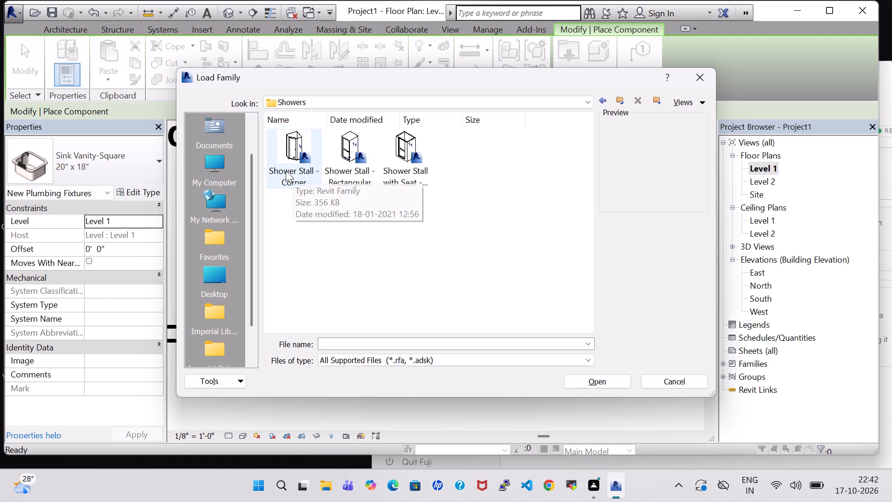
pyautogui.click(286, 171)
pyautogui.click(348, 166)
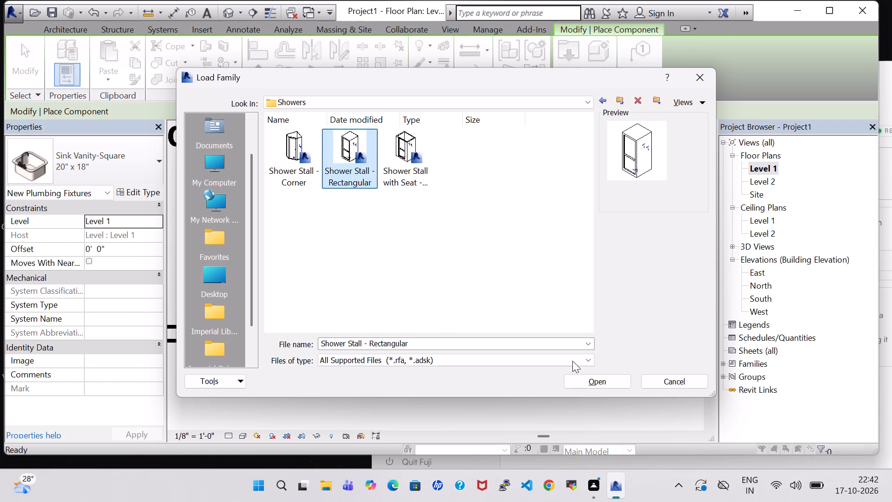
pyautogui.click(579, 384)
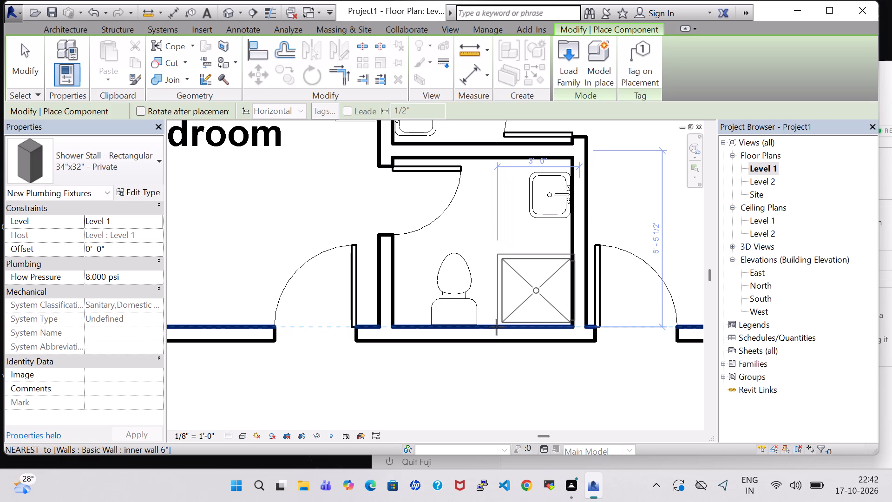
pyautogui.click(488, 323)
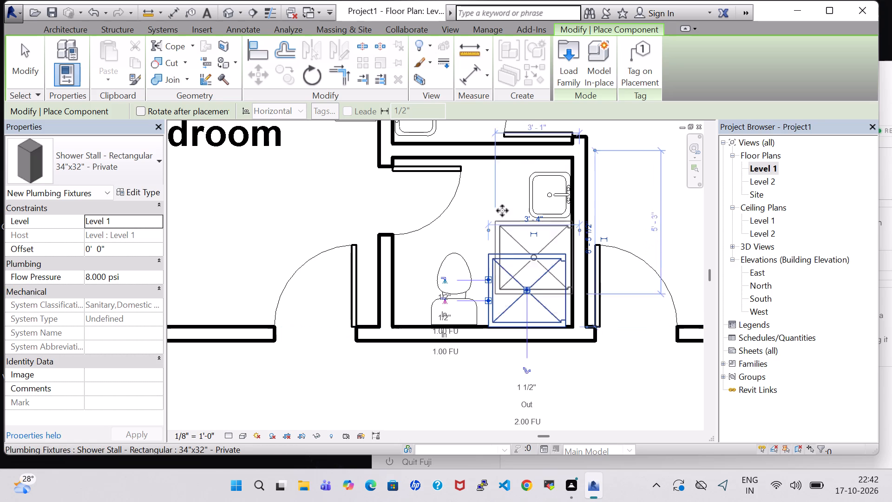
# Examine the new shower stall and the surrounding bathroom fixtures from above in the 3D view.
pyautogui.click(222, 16)
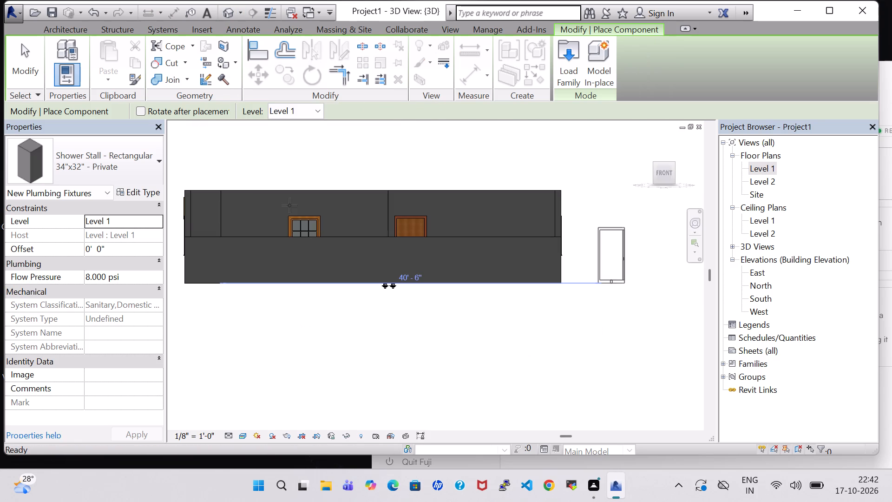
pyautogui.moveTo(442, 153); pyautogui.dragTo(468, 246, button='middle')
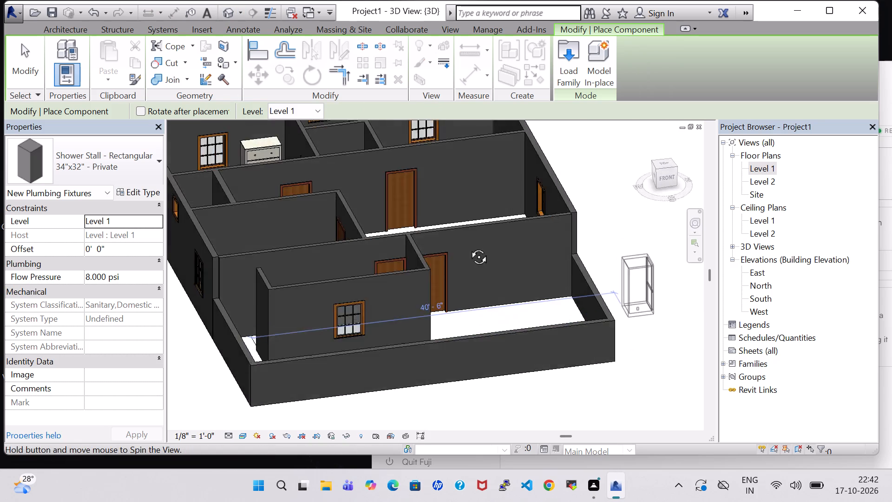
pyautogui.moveTo(468, 246); pyautogui.dragTo(482, 316, button='middle')
pyautogui.keyDown('shift'); pyautogui.moveTo(447, 233); pyautogui.dragTo(453, 290, button='middle'); pyautogui.keyUp('shift')
pyautogui.press('Escape')
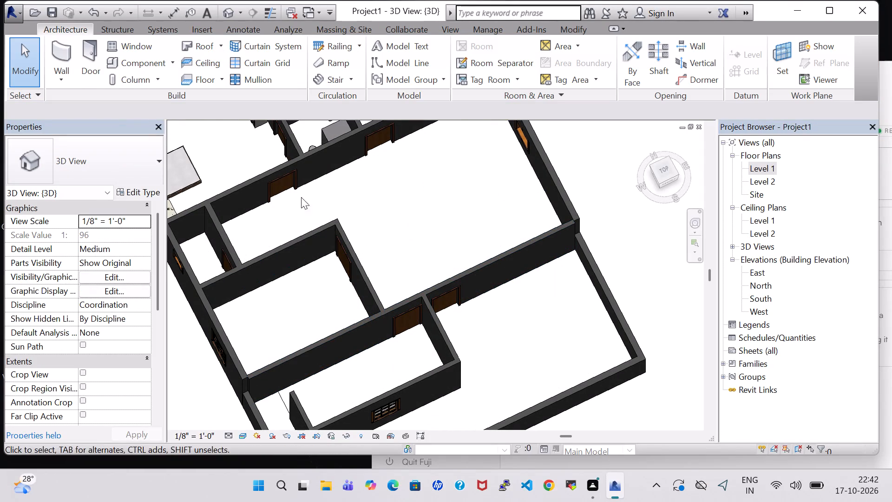
pyautogui.moveTo(258, 152); pyautogui.dragTo(388, 191, button='middle')
pyautogui.keyDown('shift'); pyautogui.moveTo(346, 257); pyautogui.dragTo(351, 256, button='middle'); pyautogui.keyUp('shift')
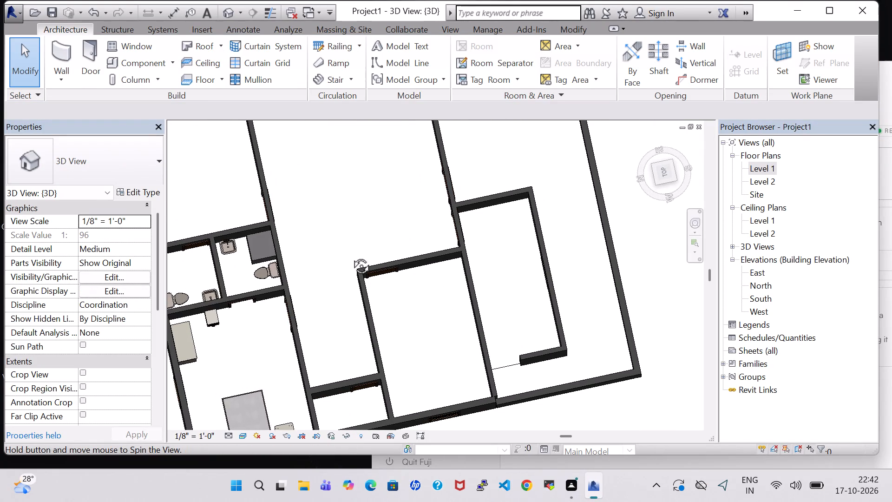
pyautogui.keyDown('shift'); pyautogui.moveTo(351, 256); pyautogui.dragTo(394, 205, button='middle'); pyautogui.keyUp('shift')
pyautogui.keyDown('shift'); pyautogui.scroll(1, 394, 205); pyautogui.keyUp('shift')
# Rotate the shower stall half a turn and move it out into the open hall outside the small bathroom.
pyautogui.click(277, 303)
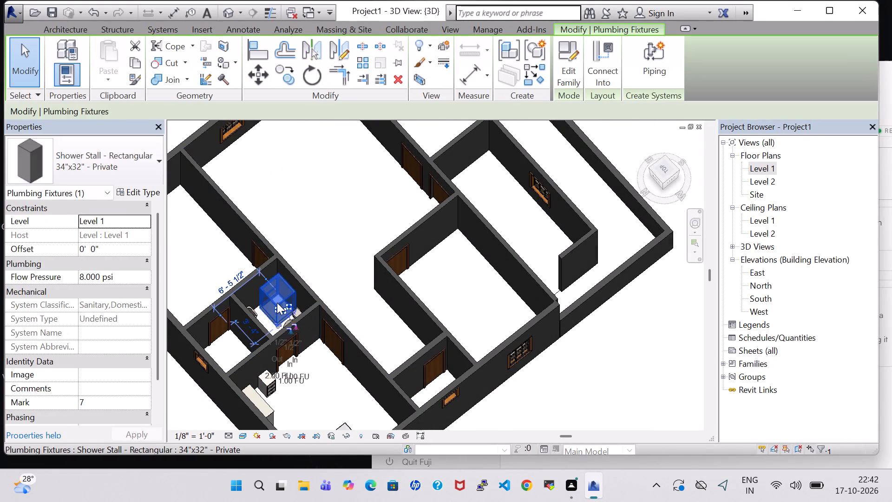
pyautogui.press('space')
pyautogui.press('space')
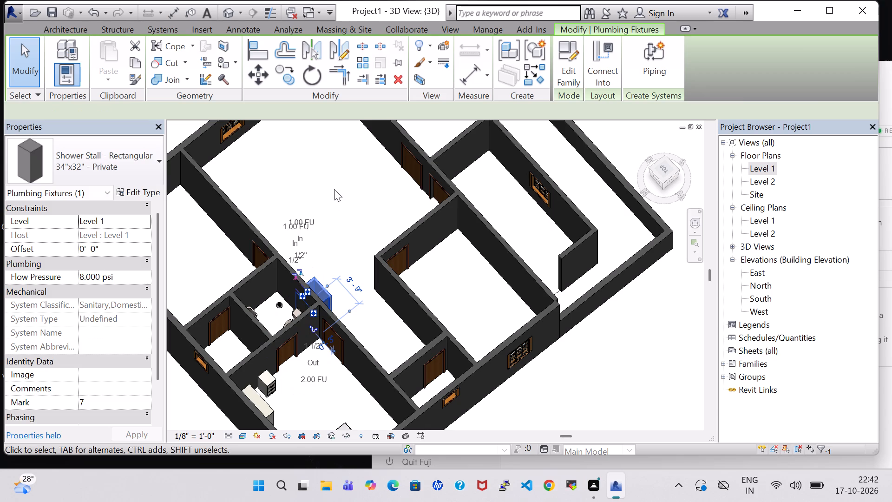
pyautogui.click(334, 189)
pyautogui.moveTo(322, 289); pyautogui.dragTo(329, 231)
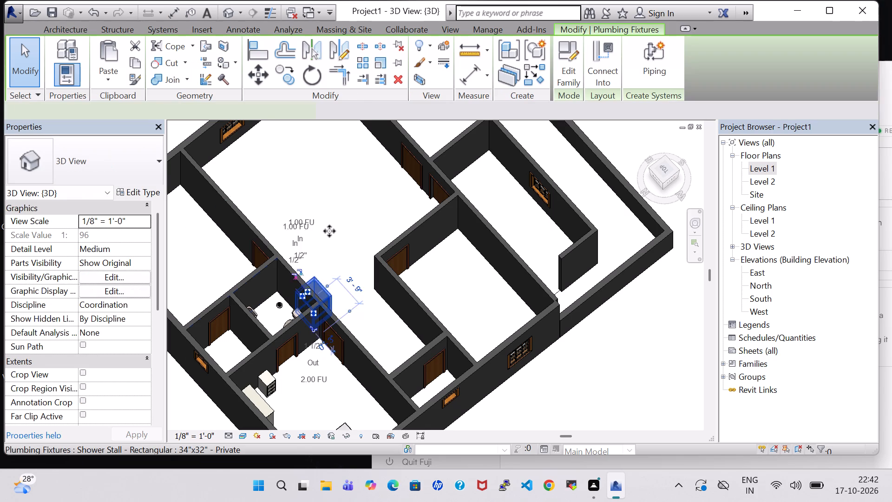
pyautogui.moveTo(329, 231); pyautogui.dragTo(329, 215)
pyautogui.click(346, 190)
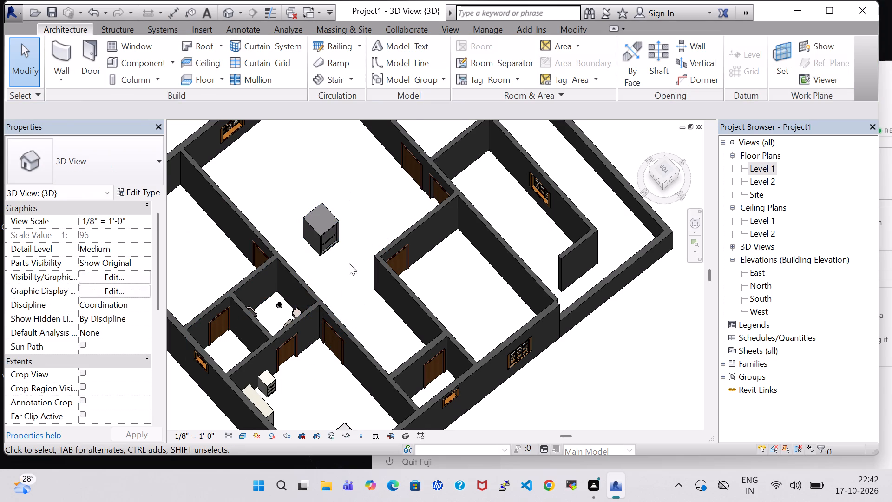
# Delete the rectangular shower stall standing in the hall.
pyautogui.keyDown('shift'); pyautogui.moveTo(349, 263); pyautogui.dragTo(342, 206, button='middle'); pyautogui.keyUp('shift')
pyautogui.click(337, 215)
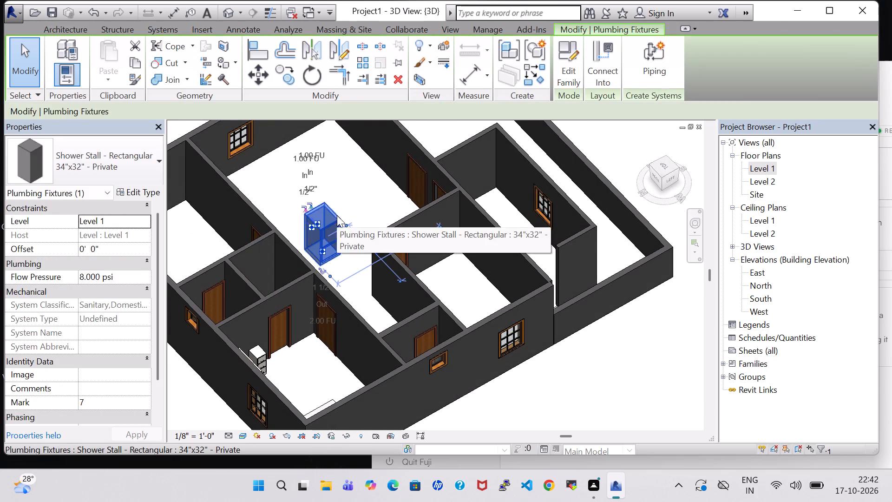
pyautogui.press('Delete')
# Return to the Level 1 floor plan, showing the furnished bedroom and the two bathrooms beside it.
pyautogui.doubleClick(770, 171)
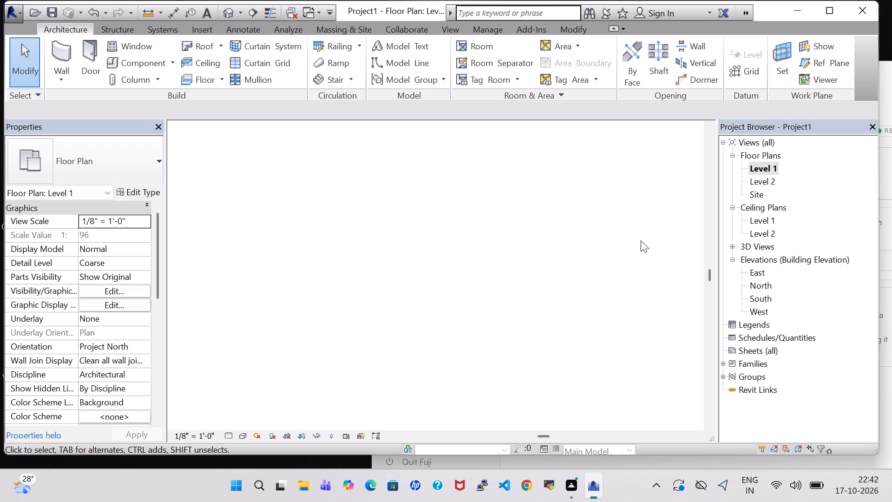
pyautogui.scroll(-3, 523, 246)
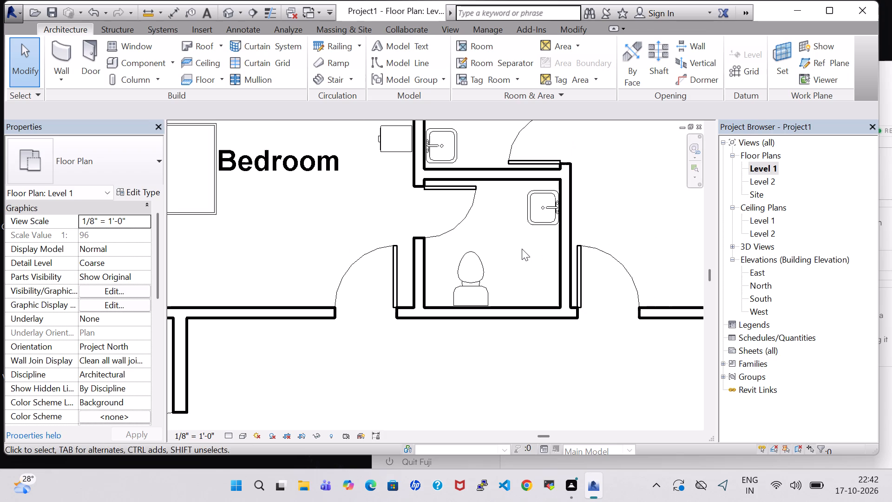
pyautogui.scroll(-1, 619, 232)
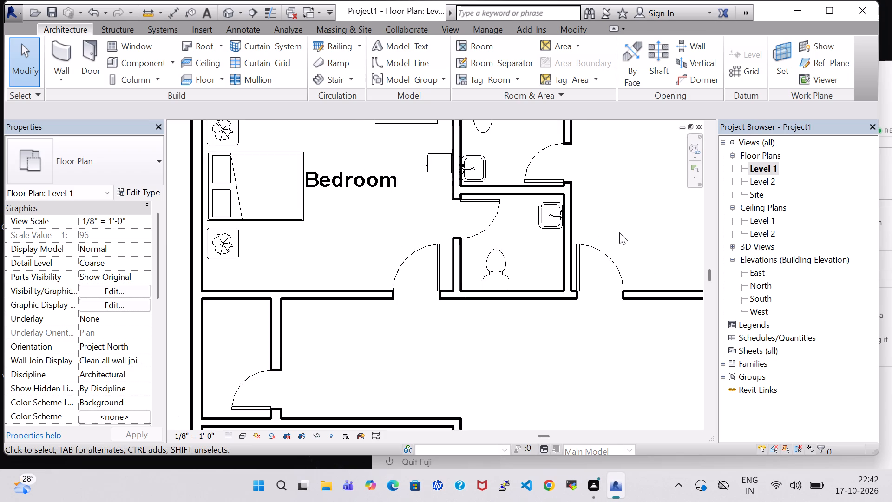
pyautogui.moveTo(619, 208); pyautogui.dragTo(590, 293, button='middle')
pyautogui.scroll(-2, 590, 293)
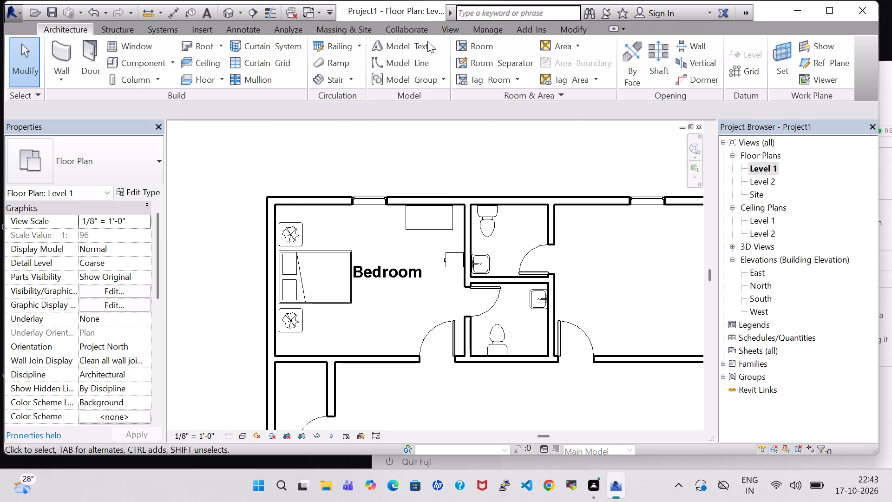
# Place a tagged room in each of the two small bathrooms beside the bedroom.
pyautogui.click(477, 44)
pyautogui.click(511, 248)
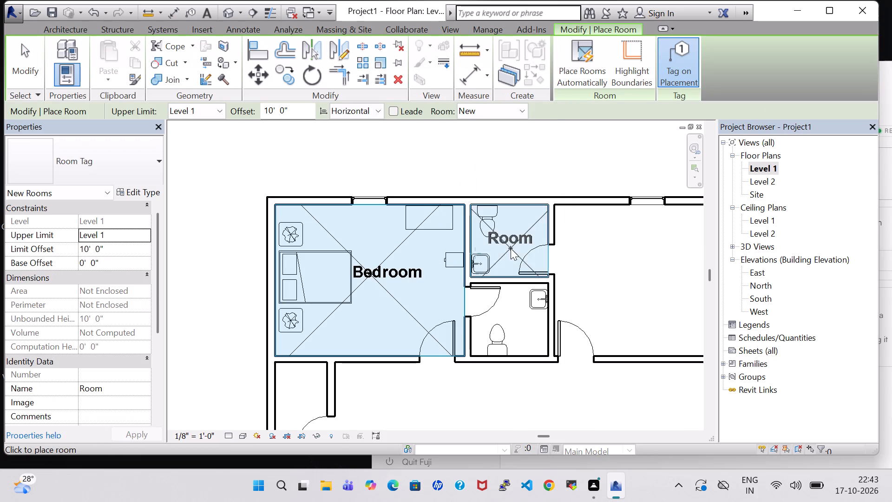
pyautogui.click(513, 333)
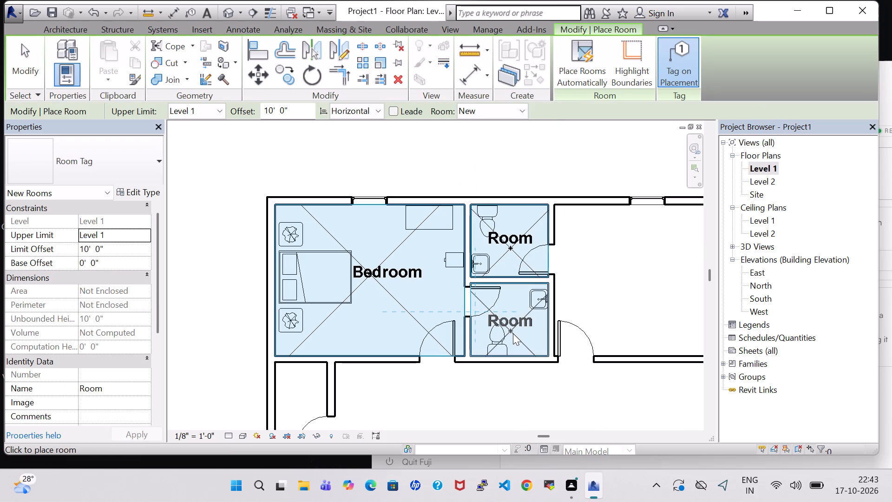
pyautogui.press('Escape')
pyautogui.press('Escape')
# Rename the upper bathroom's room tag to "Bath".
pyautogui.doubleClick(517, 231)
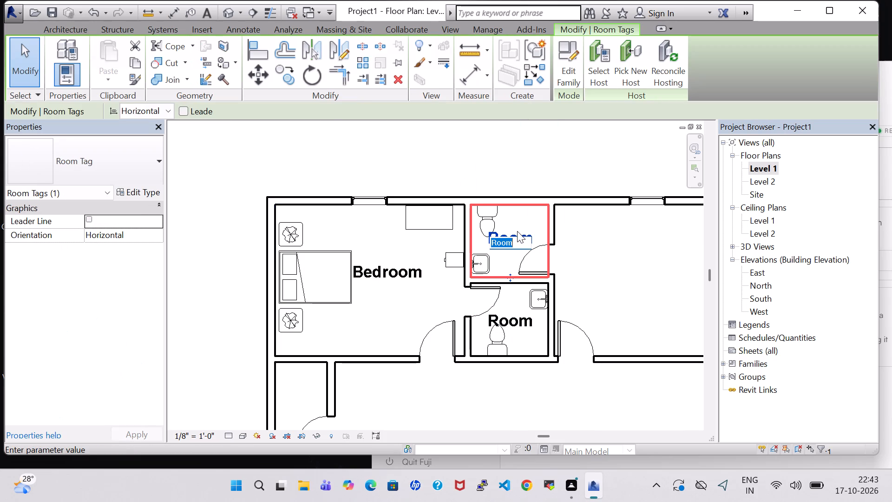
pyautogui.press('BackSpace')
pyautogui.write('a.bath')
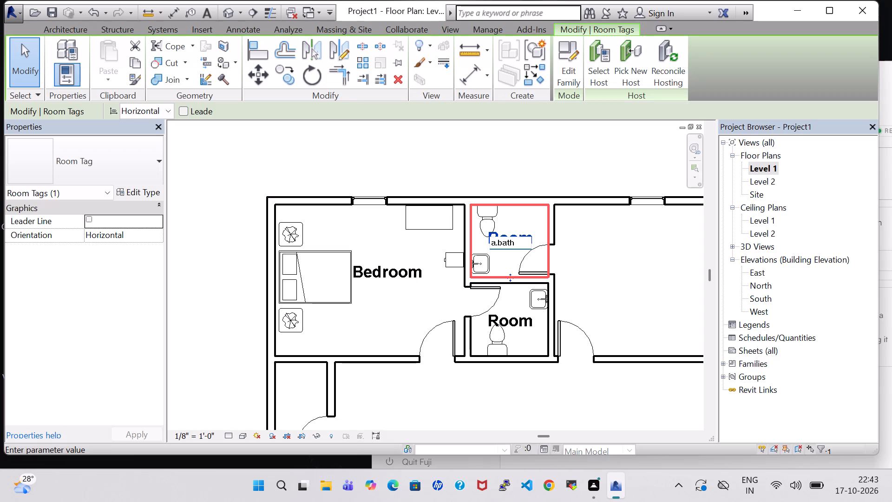
pyautogui.press('BackSpace')
pyautogui.press('BackSpace')
pyautogui.press('BackSpace')
pyautogui.press('BackSpace')
pyautogui.press('BackSpace')
pyautogui.write('Bath')
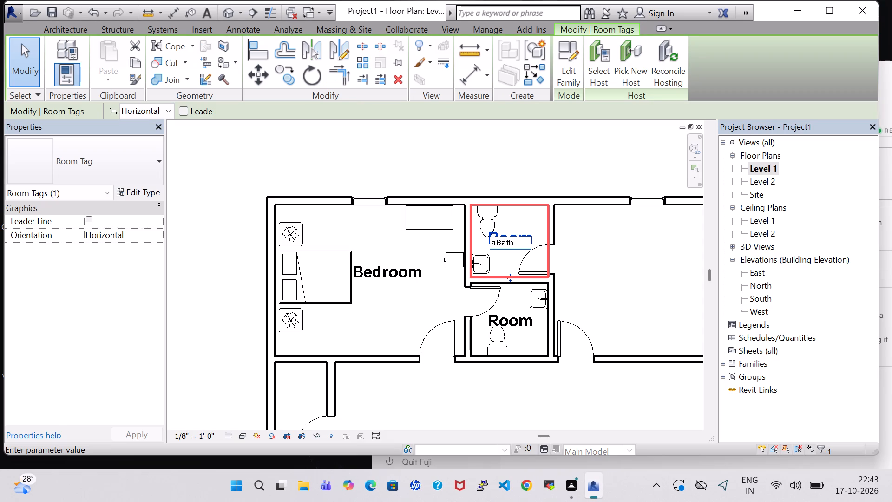
pyautogui.press('BackSpace')
pyautogui.press('BackSpace')
pyautogui.press('BackSpace')
pyautogui.press('BackSpace')
pyautogui.press('BackSpace')
pyautogui.write('Bath')
pyautogui.press('Return')
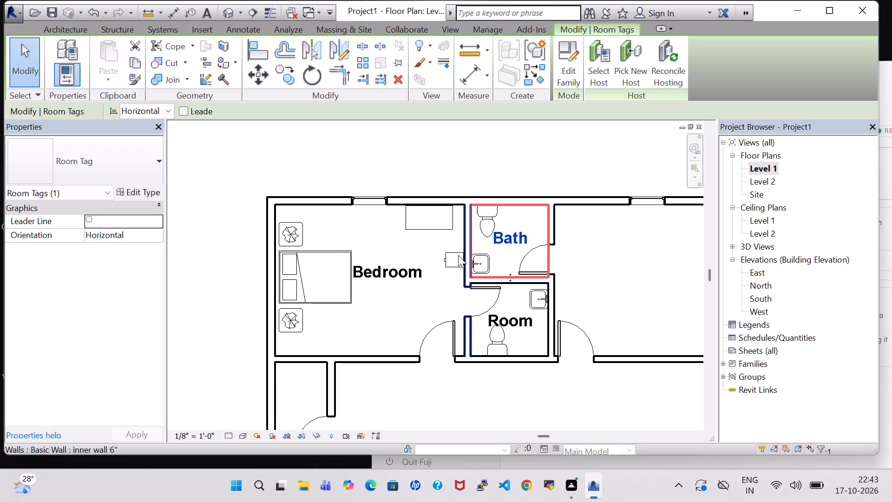
# Rename the lower bathroom's room tag to "Bath" and nudge it up slightly, clear of the toilet.
pyautogui.doubleClick(524, 324)
pyautogui.press('BackSpace')
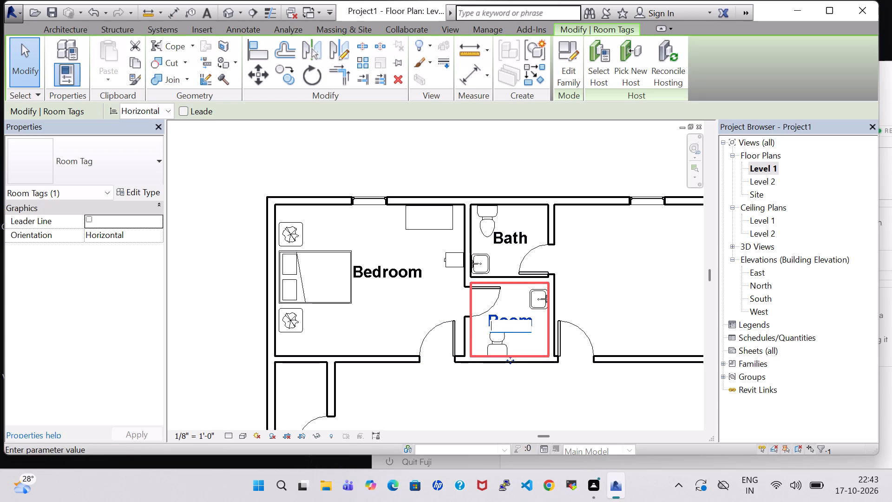
pyautogui.write('Bath')
pyautogui.press('Return')
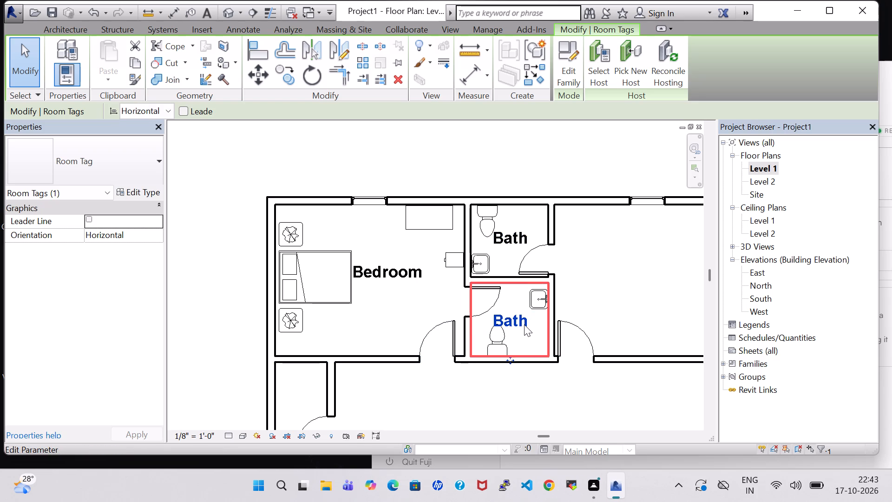
pyautogui.press('Up')
pyautogui.press('Up')
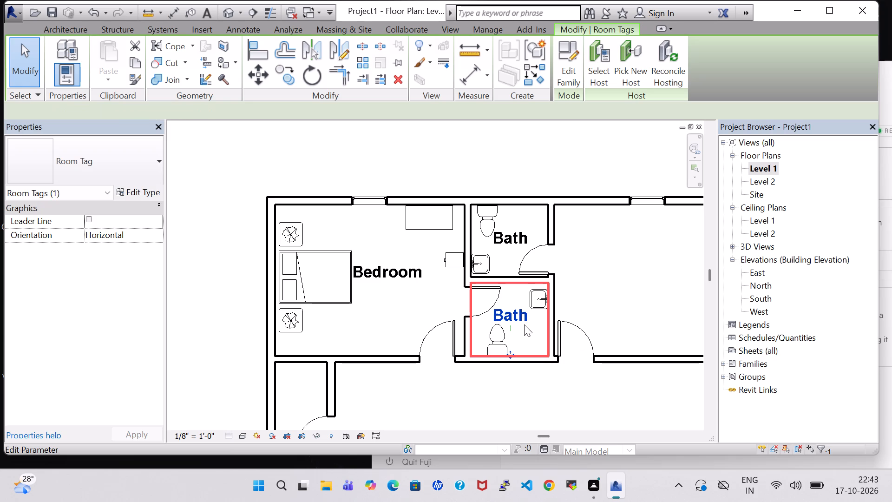
pyautogui.click(602, 257)
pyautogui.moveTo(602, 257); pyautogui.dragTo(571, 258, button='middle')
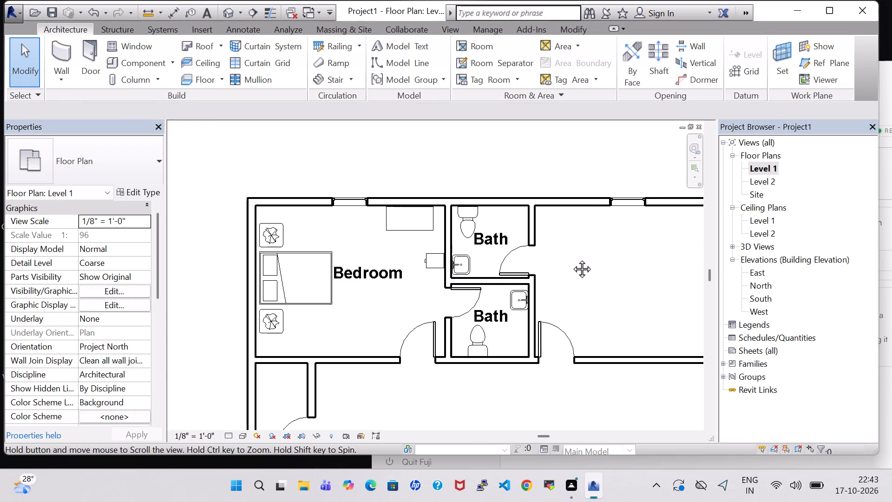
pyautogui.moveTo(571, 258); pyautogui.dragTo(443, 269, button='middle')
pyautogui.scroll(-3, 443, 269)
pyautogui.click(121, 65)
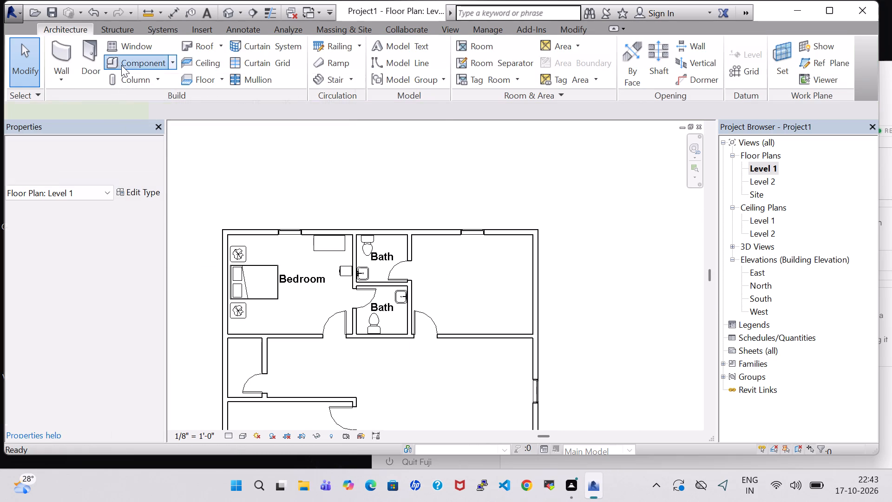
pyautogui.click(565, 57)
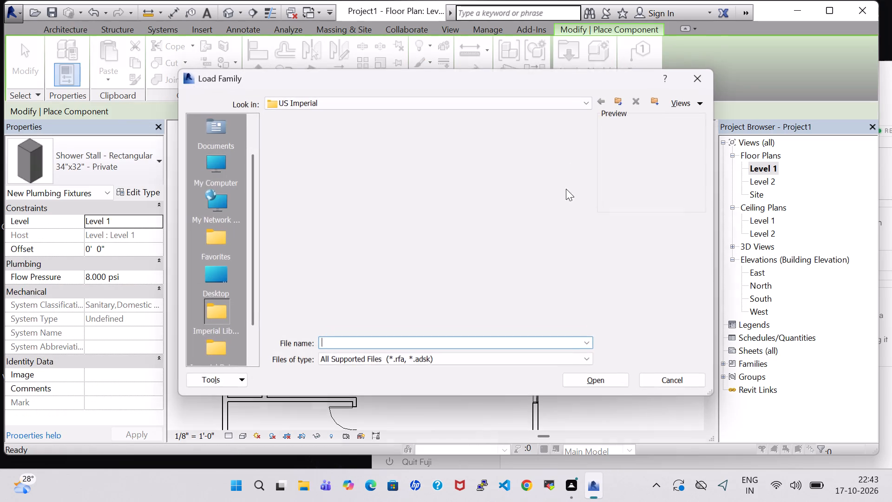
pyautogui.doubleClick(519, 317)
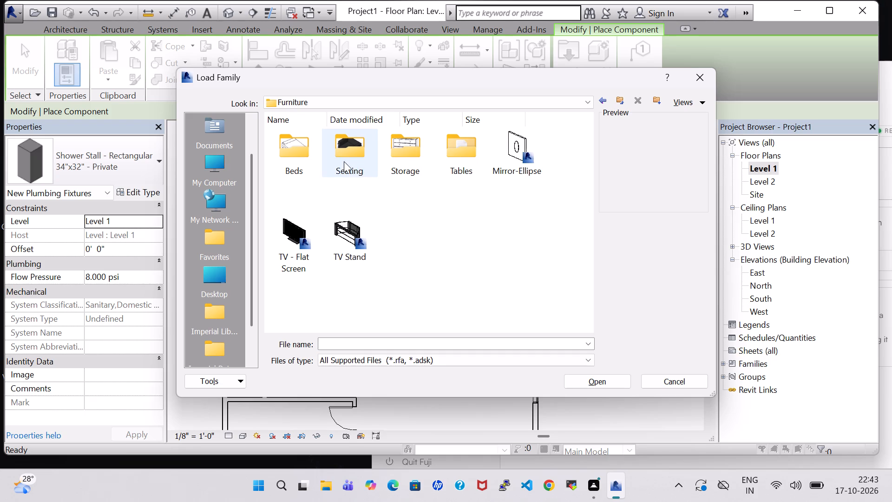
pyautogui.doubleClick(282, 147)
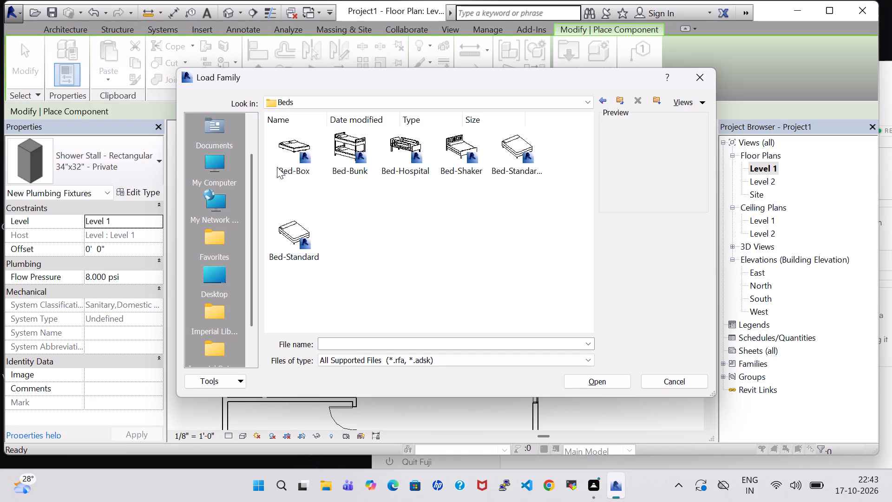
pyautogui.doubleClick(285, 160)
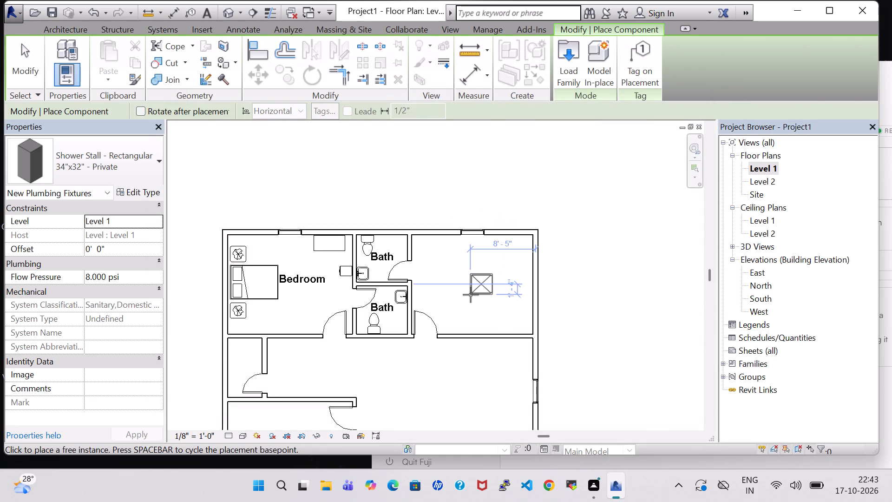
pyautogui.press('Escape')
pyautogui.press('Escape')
# Create a similar Bed-Box from the furnished bedroom's bed, as type Queen 60" x 79", below the window of the empty bedroom east of the bathrooms.
pyautogui.click(266, 299)
pyautogui.rightClick(265, 299)
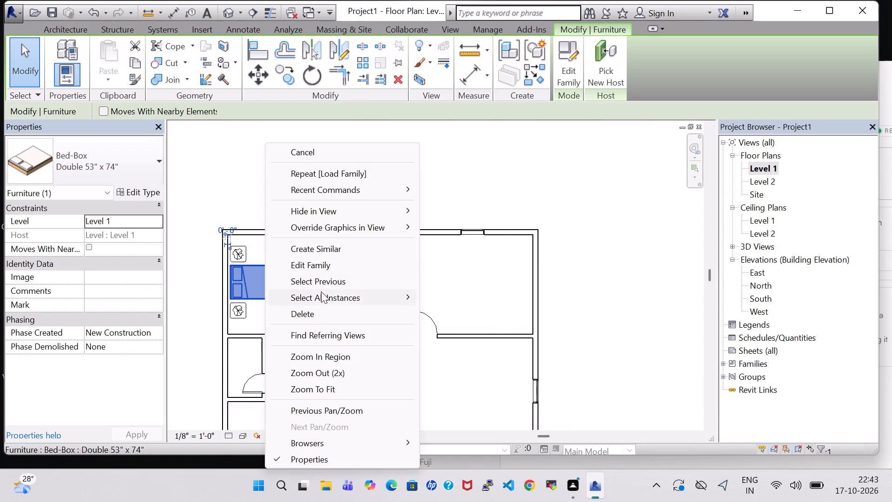
pyautogui.click(321, 252)
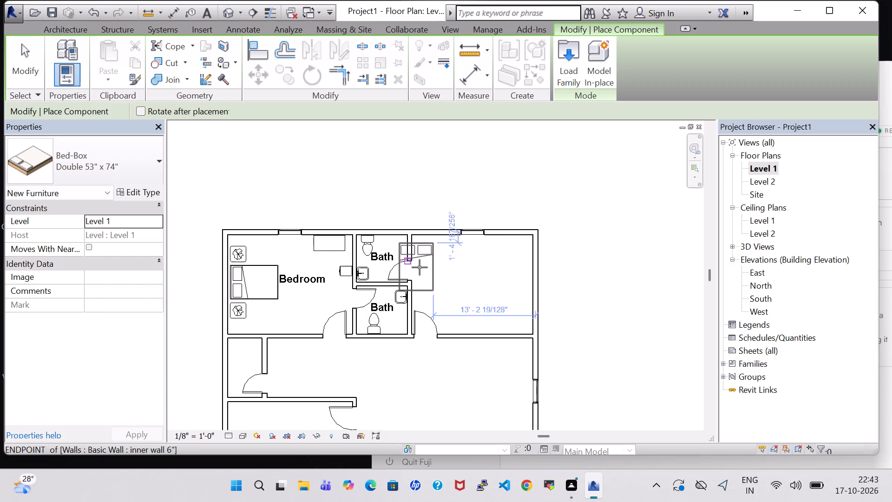
pyautogui.click(142, 197)
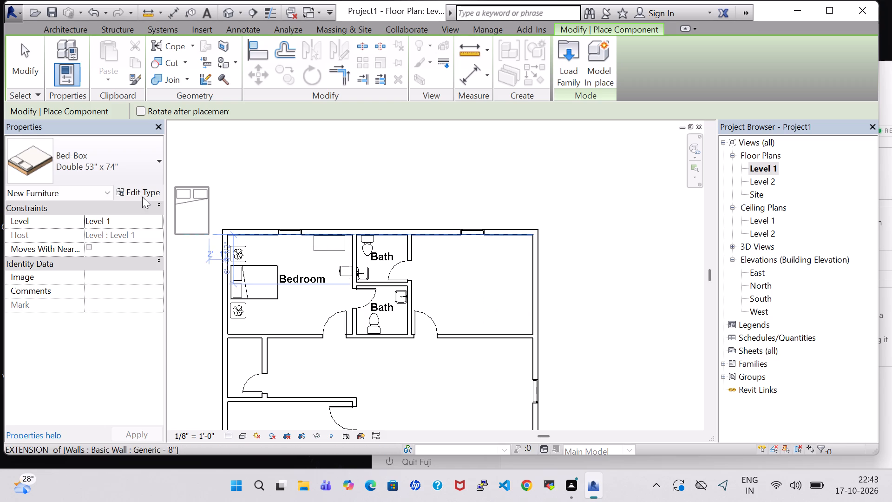
pyautogui.click(562, 116)
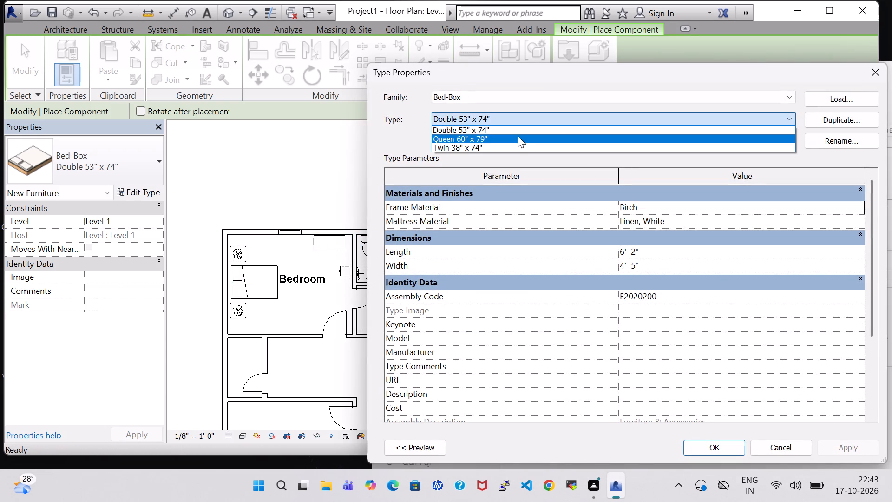
pyautogui.click(516, 139)
pyautogui.click(712, 454)
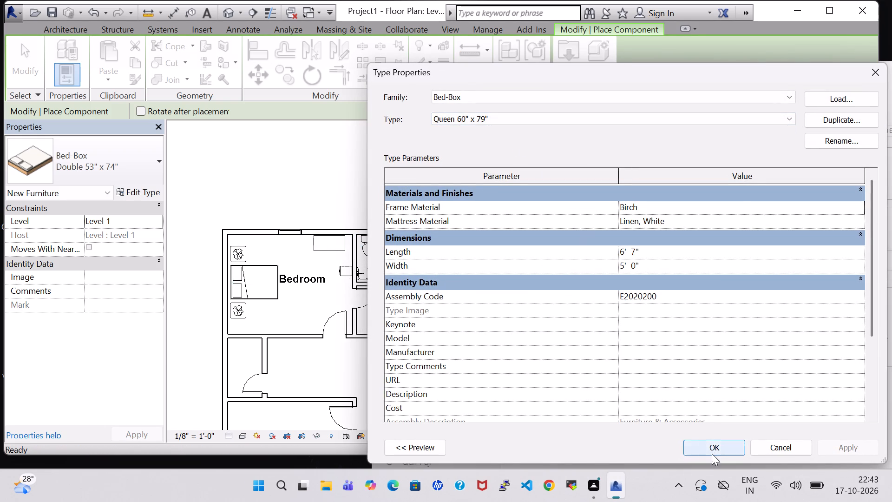
pyautogui.scroll(3, 478, 281)
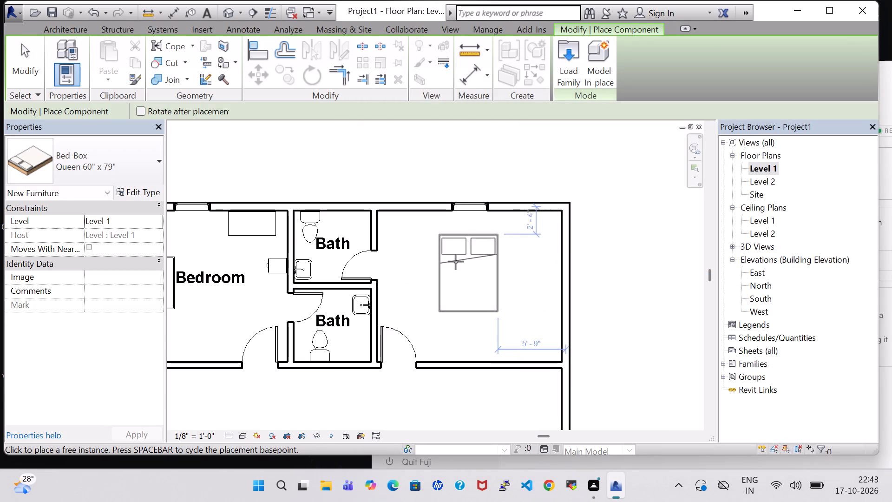
pyautogui.scroll(3, 461, 250)
pyautogui.click(455, 244)
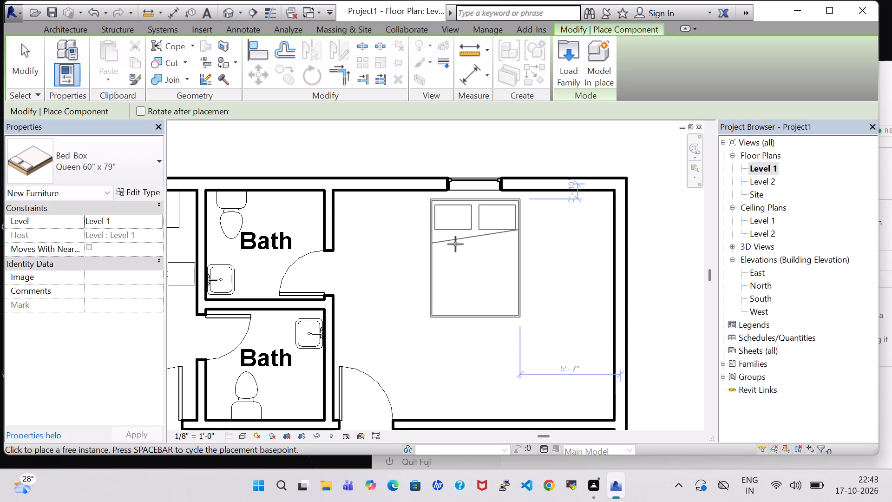
pyautogui.press('Escape')
pyautogui.press('Escape')
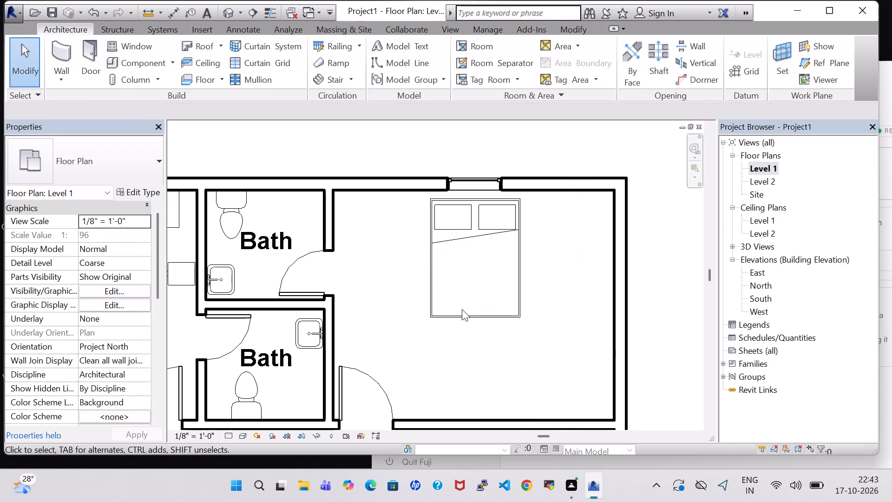
# Nudge the queen bed up towards the window wall.
pyautogui.click(462, 312)
pyautogui.press('Up')
pyautogui.press('Up')
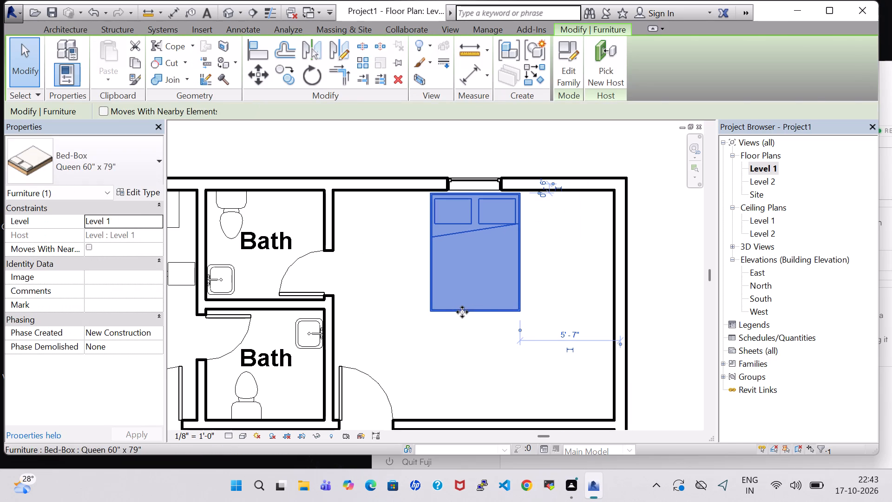
pyautogui.click(542, 259)
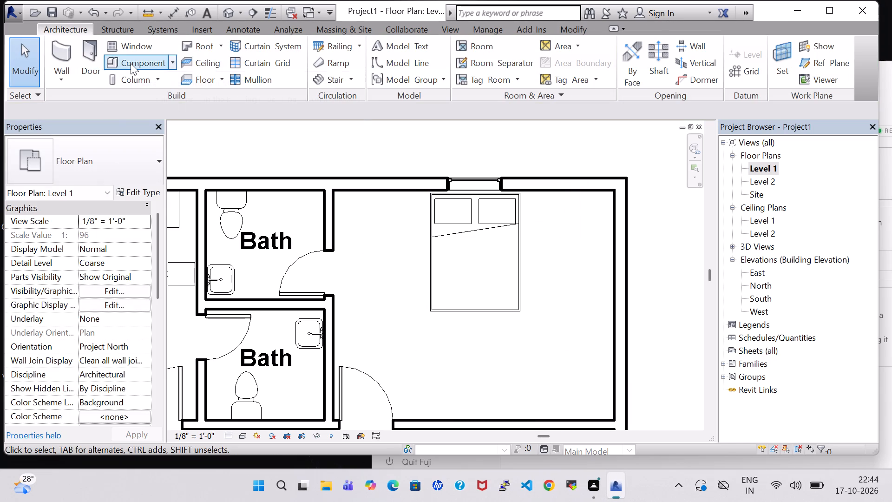
# Create a similar 48" x 72" x 24" dresser from the furnished bedroom's one, rotated lengthwise along the east wall of the queen-bed room.
pyautogui.scroll(-4, 273, 216)
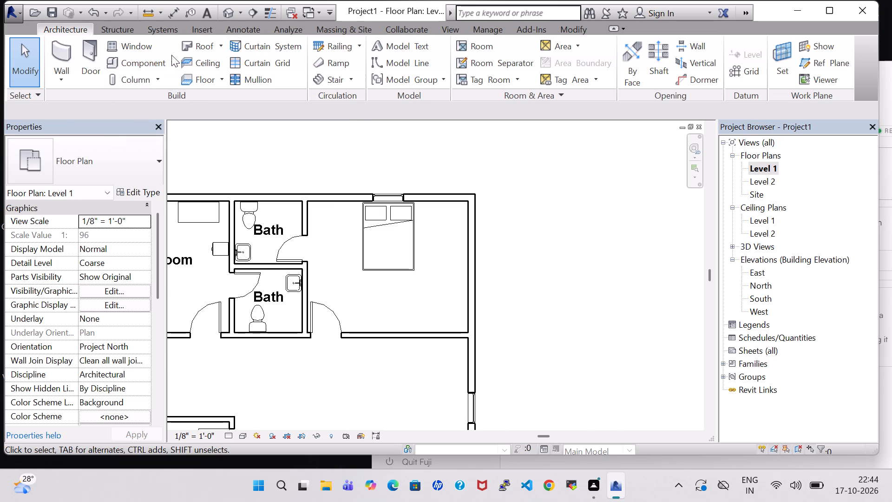
pyautogui.click(198, 221)
pyautogui.rightClick(198, 221)
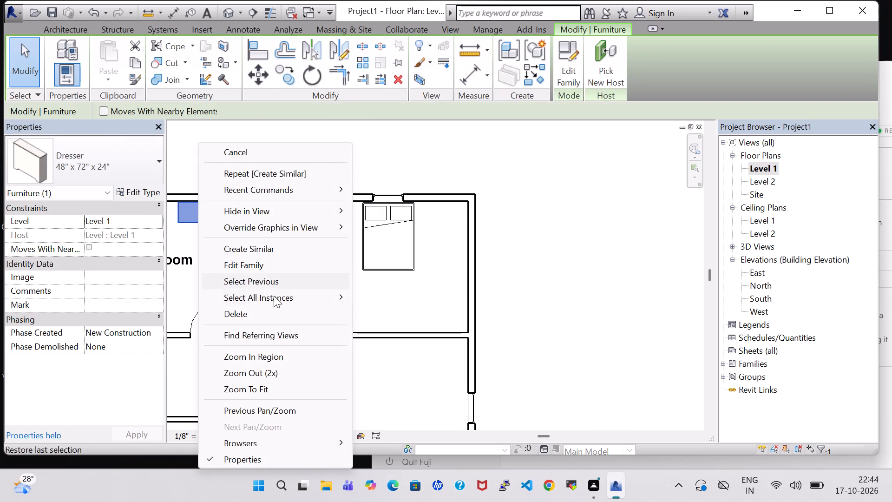
pyautogui.click(259, 251)
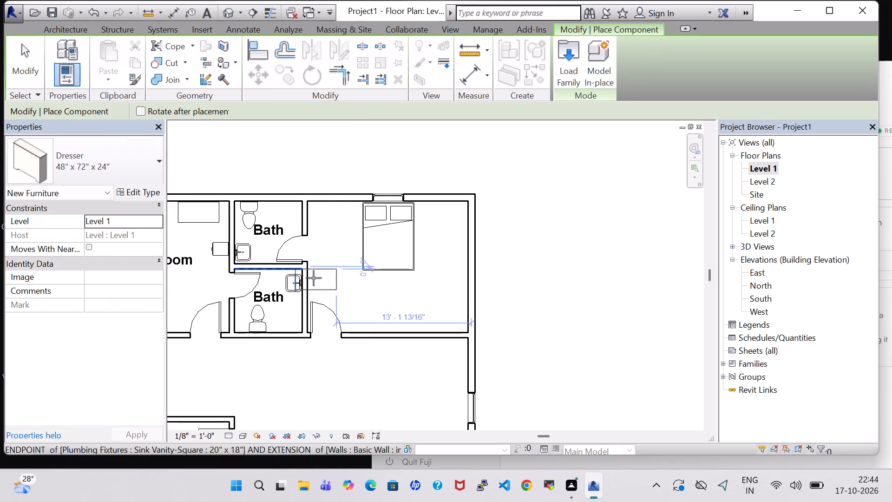
pyautogui.press('space')
pyautogui.press('space')
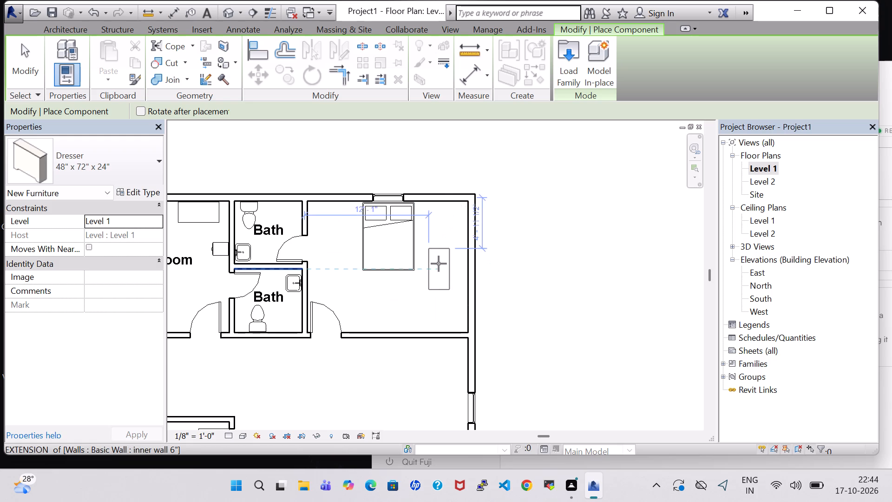
pyautogui.scroll(6, 448, 264)
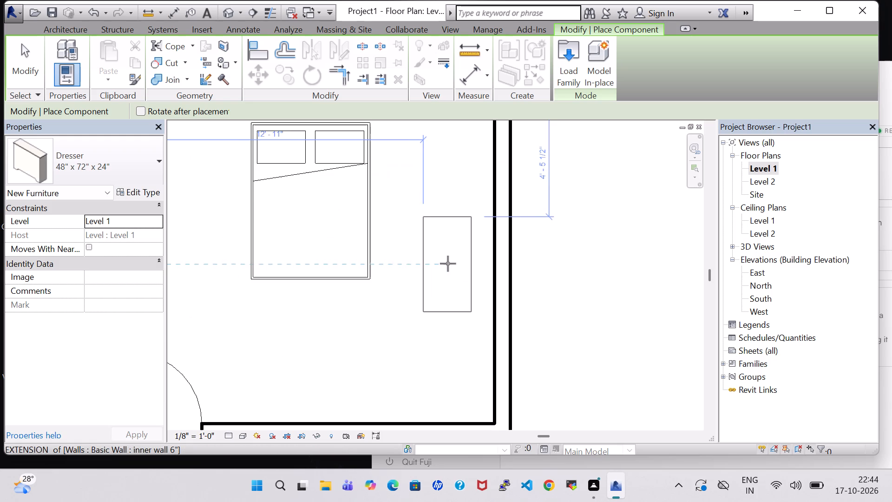
pyautogui.click(460, 264)
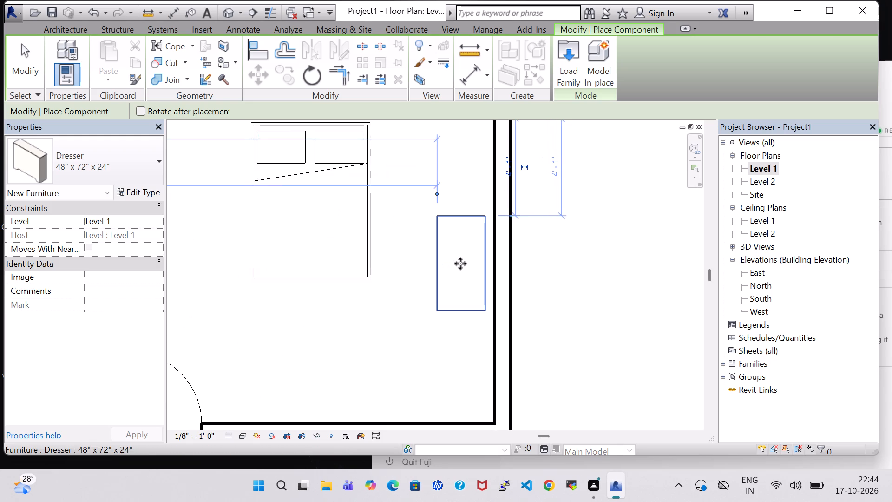
pyautogui.press('Escape')
pyautogui.press('Escape')
# Nudge the new dresser sideways until it sits against the bedroom's east wall.
pyautogui.click(462, 260)
pyautogui.press('Right')
pyautogui.press('Right')
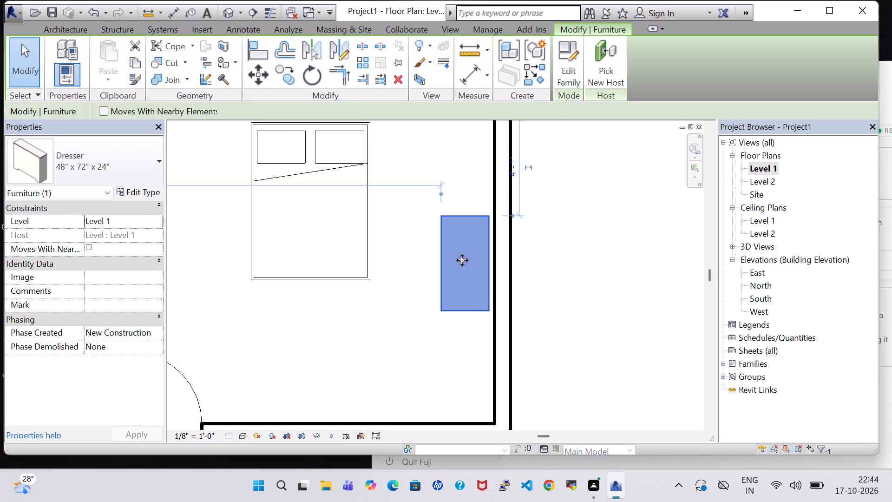
pyautogui.press('Right')
pyautogui.press('Right')
pyautogui.click(580, 259)
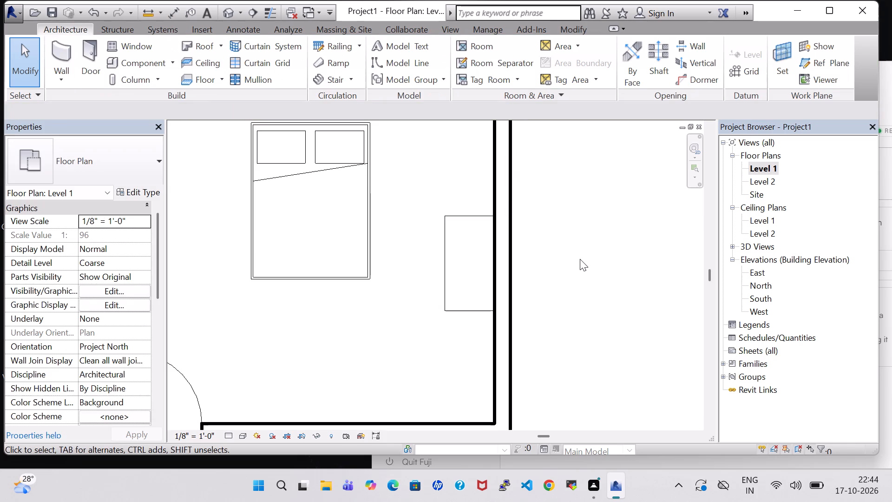
pyautogui.scroll(-5, 580, 259)
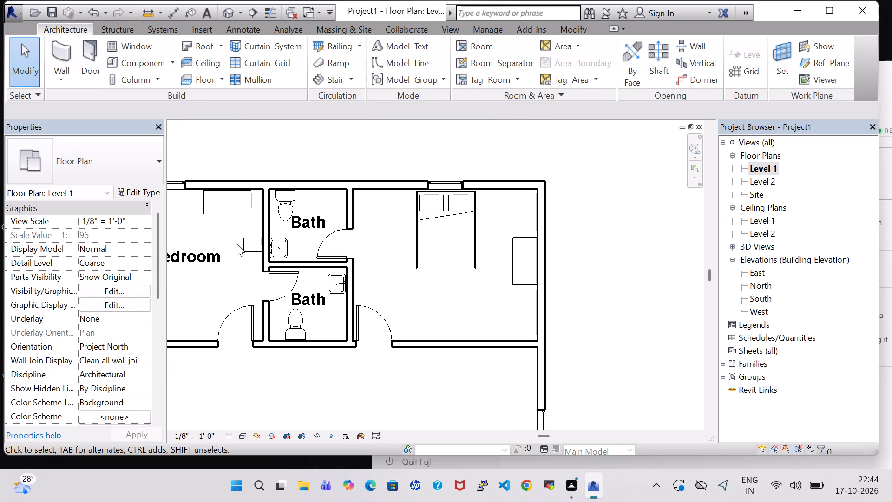
# Create a similar Cabinet-File 3 Drawer, 15" x 18", in the southeast corner of the queen-bed room, rotated so its front faces north.
pyautogui.click(243, 243)
pyautogui.rightClick(243, 243)
pyautogui.click(282, 254)
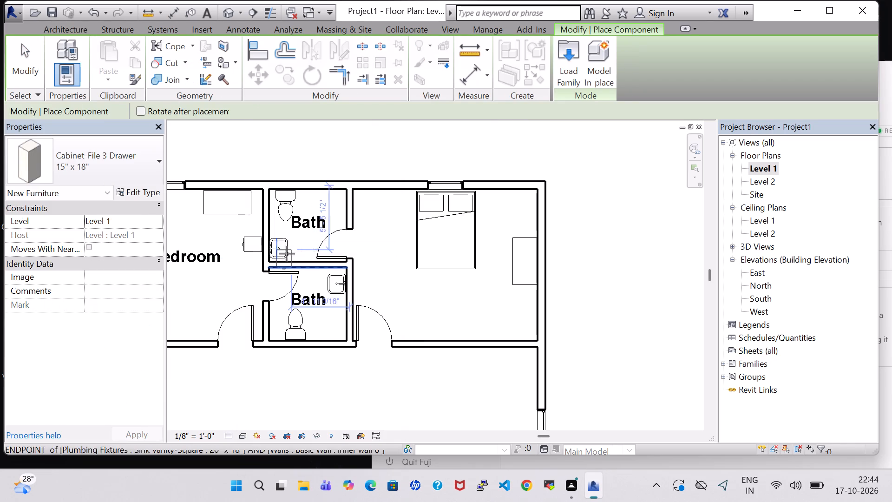
pyautogui.press('space')
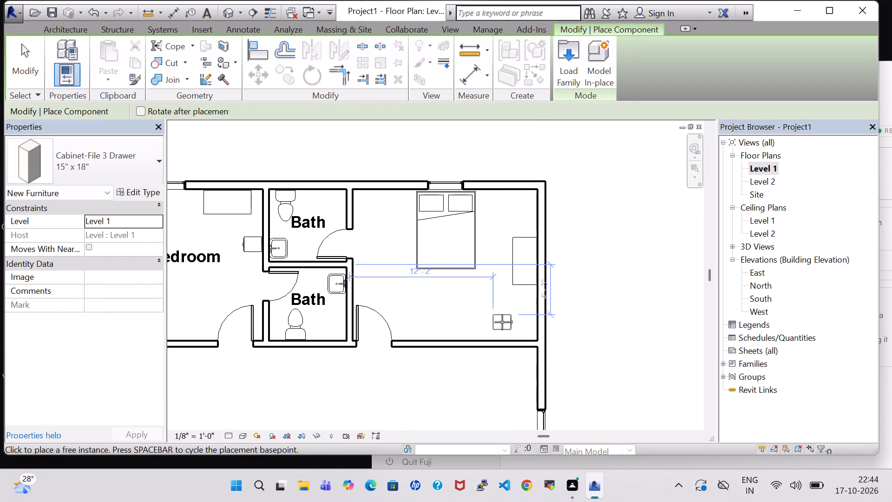
pyautogui.press('space')
pyautogui.press('space')
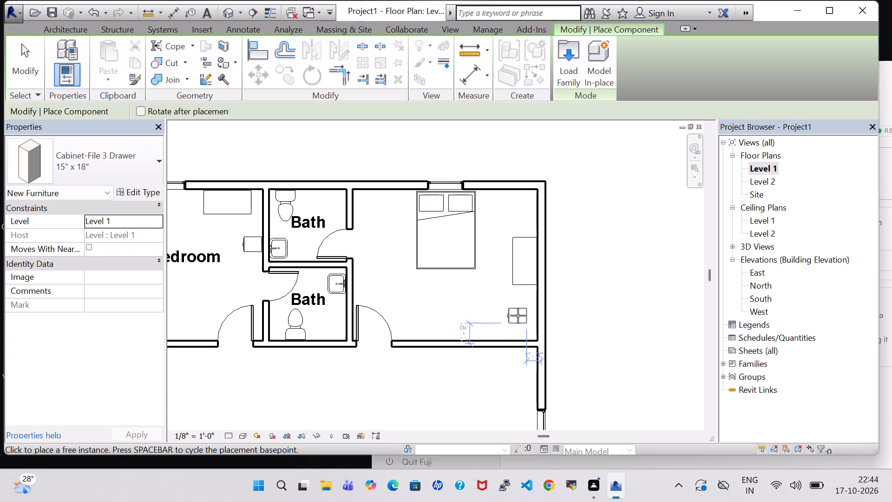
pyautogui.scroll(3, 518, 316)
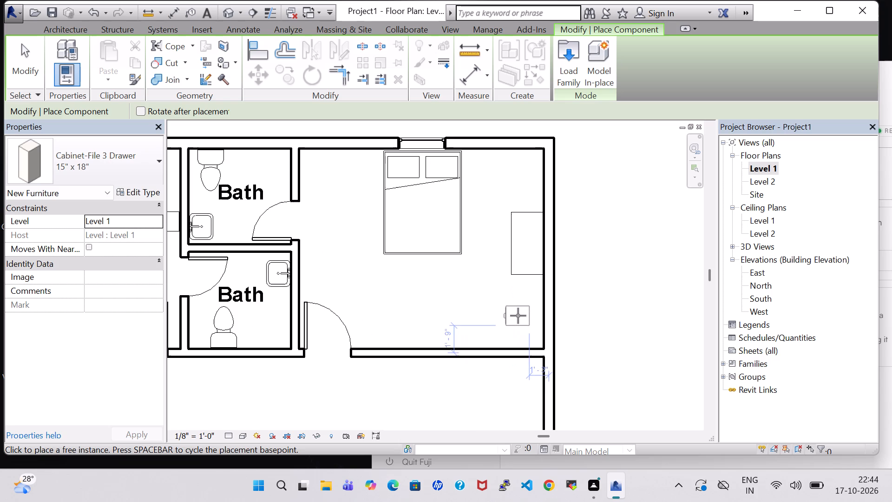
pyautogui.press('space')
pyautogui.press('space')
pyautogui.press('space')
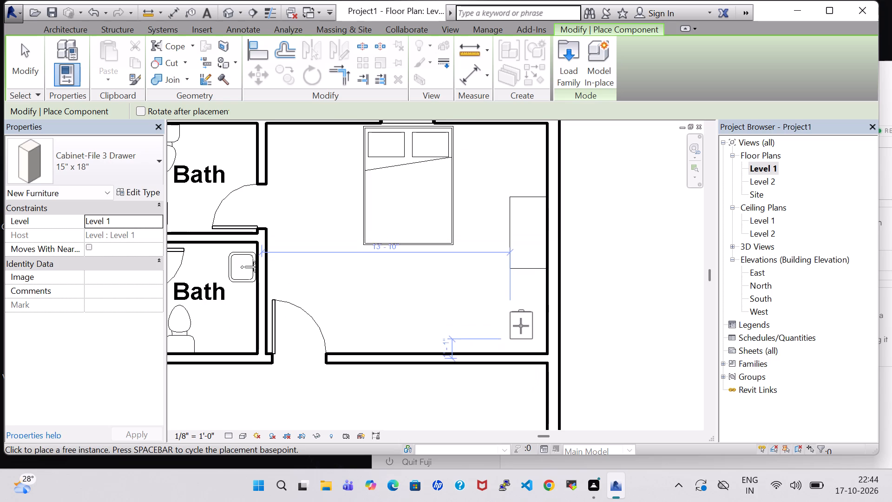
pyautogui.click(523, 333)
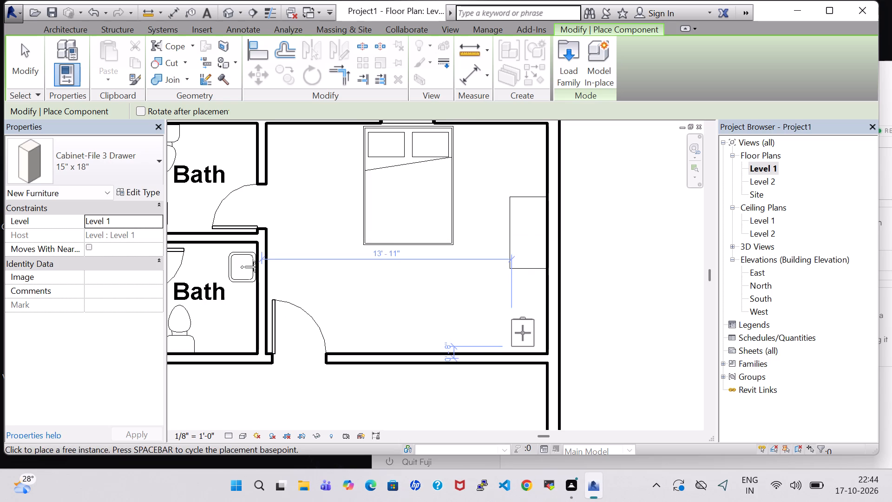
pyautogui.press('Escape')
pyautogui.press('Escape')
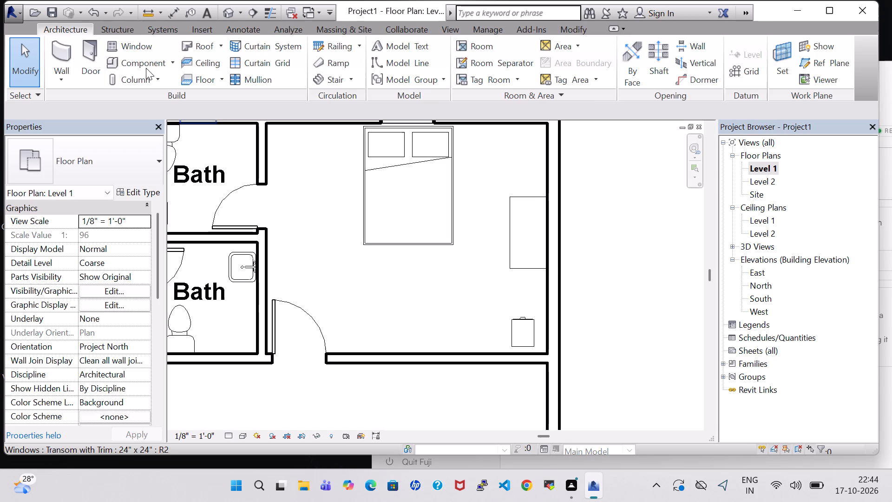
# Load the TV - Flat Screen family from the US Imperial Furniture library for component placement.
pyautogui.click(146, 68)
pyautogui.click(571, 66)
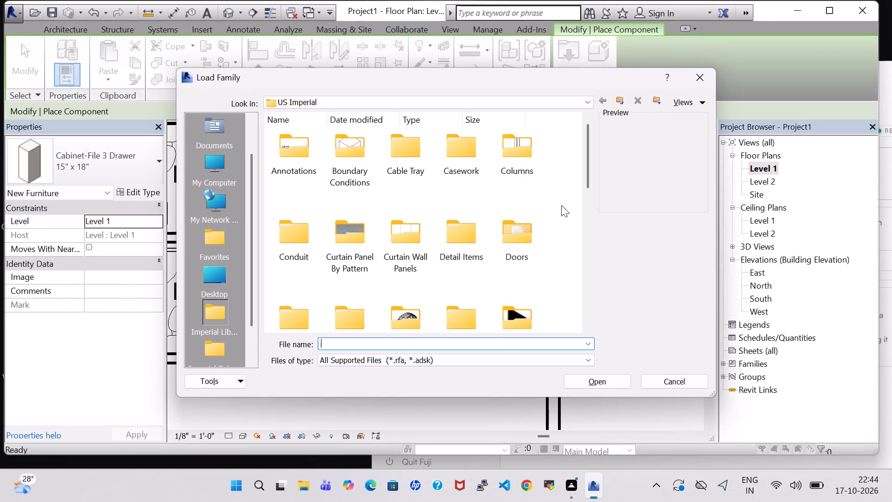
pyautogui.doubleClick(524, 308)
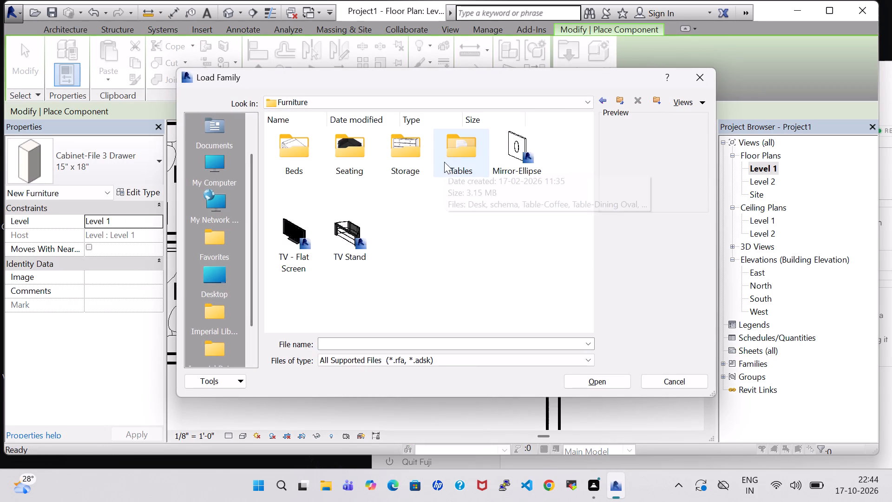
pyautogui.click(287, 224)
pyautogui.click(582, 382)
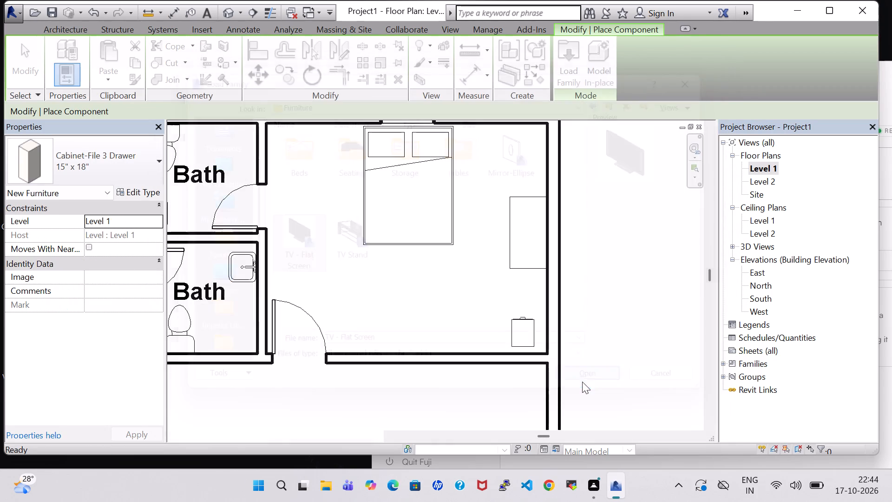
# Place the flat-screen TV as type 42" at the south wall opposite the queen bed, rotated to face the bed.
pyautogui.press('space')
pyautogui.press('space')
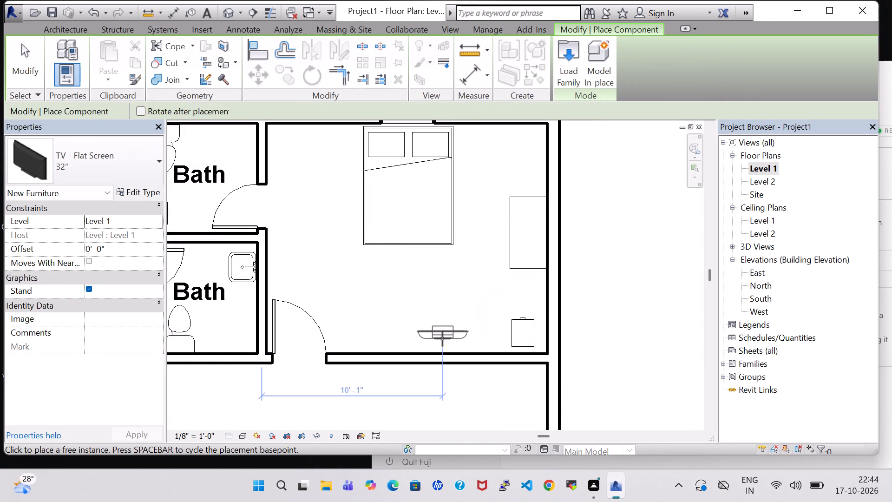
pyautogui.click(88, 167)
pyautogui.click(96, 150)
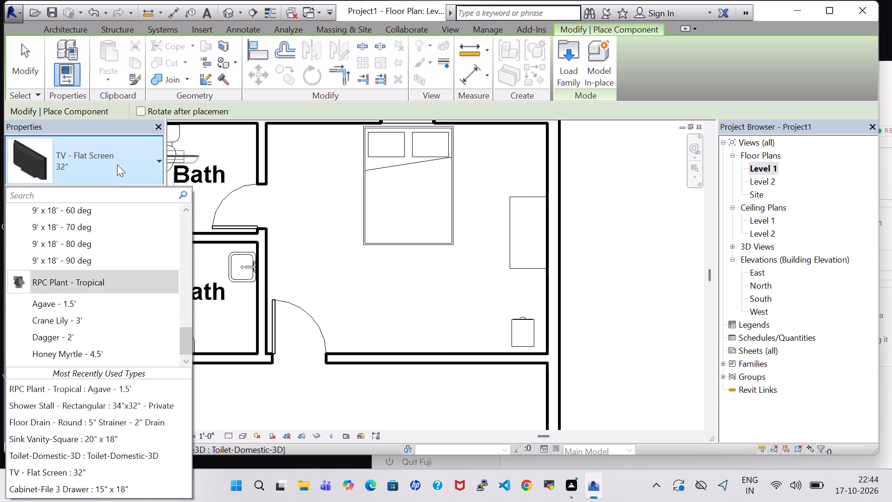
pyautogui.click(117, 165)
pyautogui.click(132, 188)
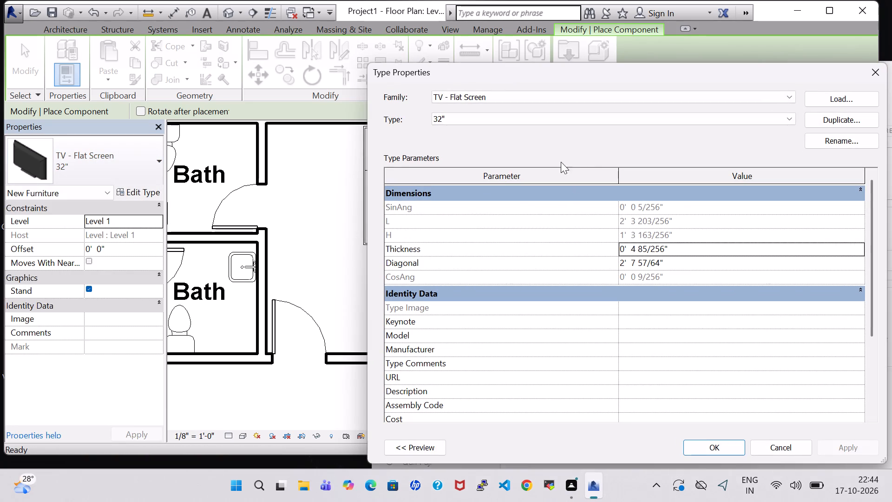
pyautogui.click(530, 117)
pyautogui.click(507, 146)
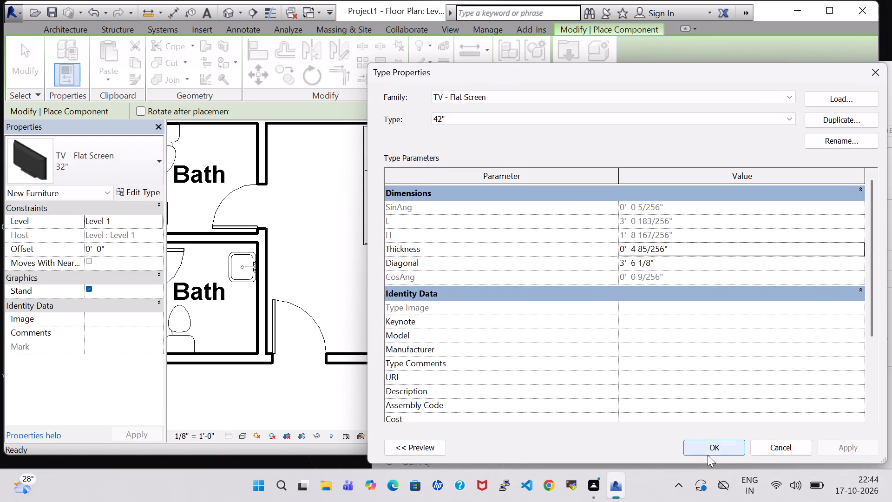
pyautogui.click(705, 451)
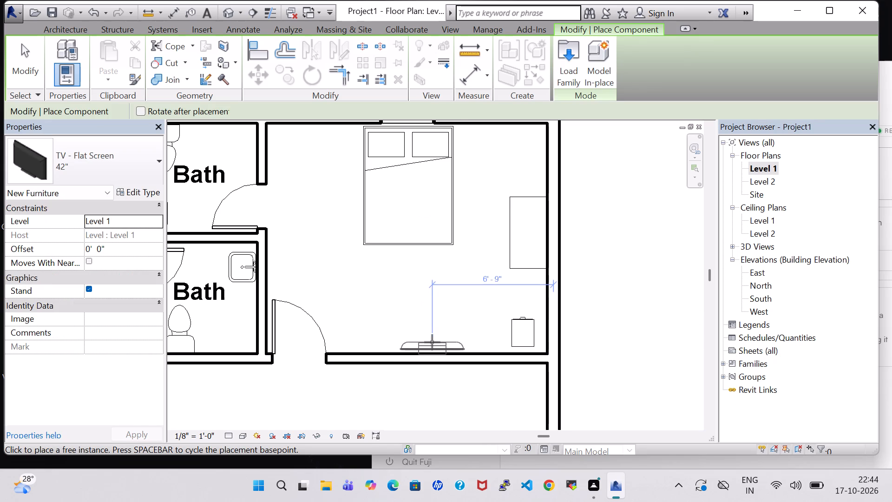
pyautogui.press('space')
pyautogui.press('space')
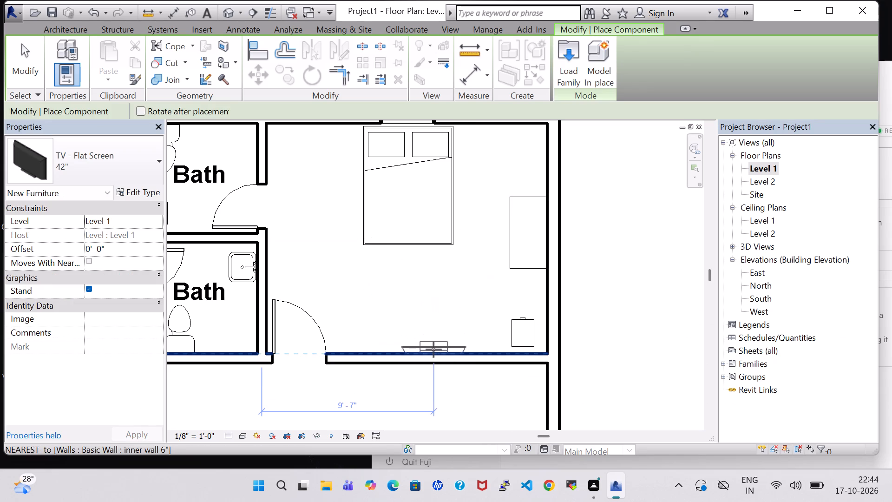
pyautogui.scroll(7, 433, 350)
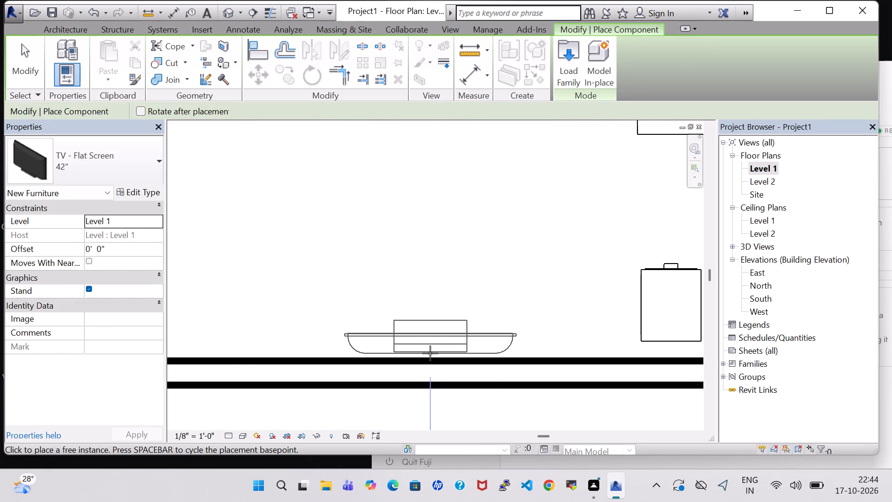
pyautogui.click(430, 353)
pyautogui.press('Escape')
pyautogui.press('Escape')
# Nudge the 42" TV down until its back sits against the bedroom's south wall.
pyautogui.click(430, 353)
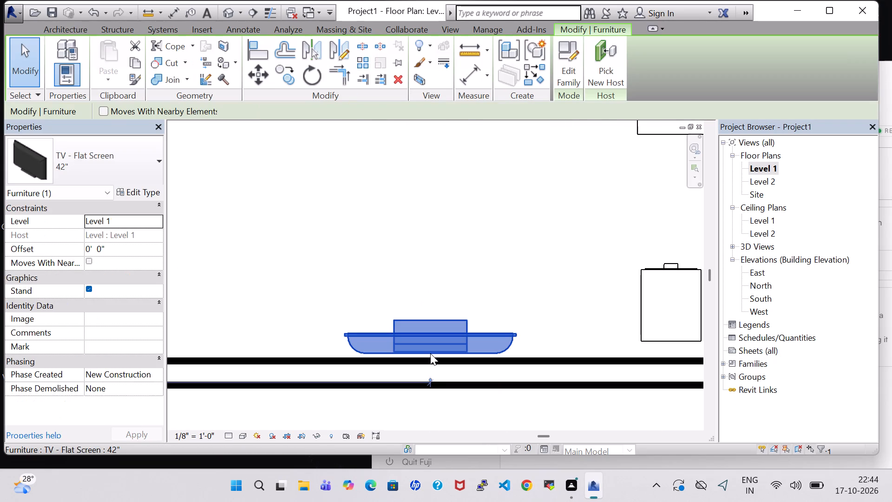
pyautogui.press('Down')
pyautogui.press('Down')
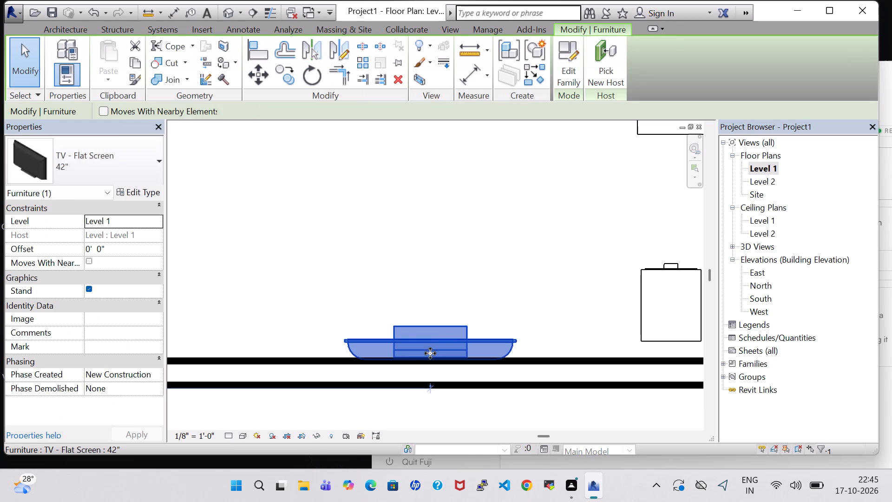
pyautogui.press('Up')
pyautogui.press('Down')
pyautogui.click(514, 258)
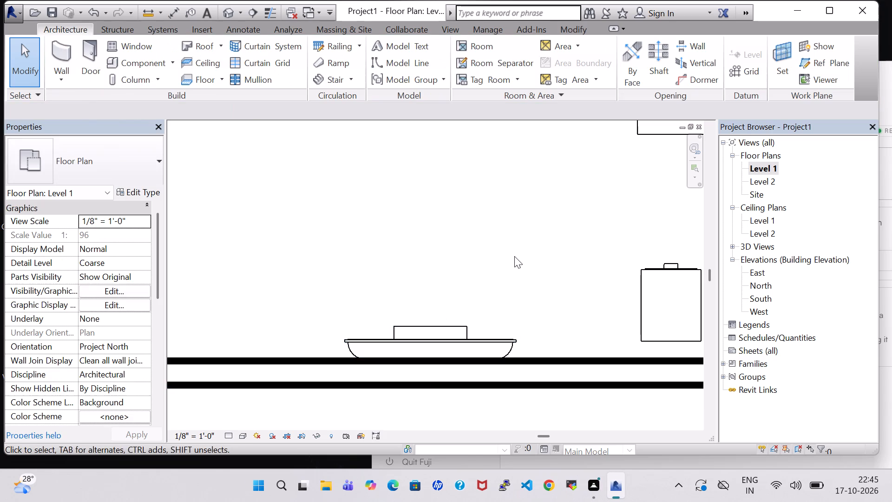
# Nudge the three-drawer file cabinet down until it sits against the bedroom's south wall.
pyautogui.click(648, 277)
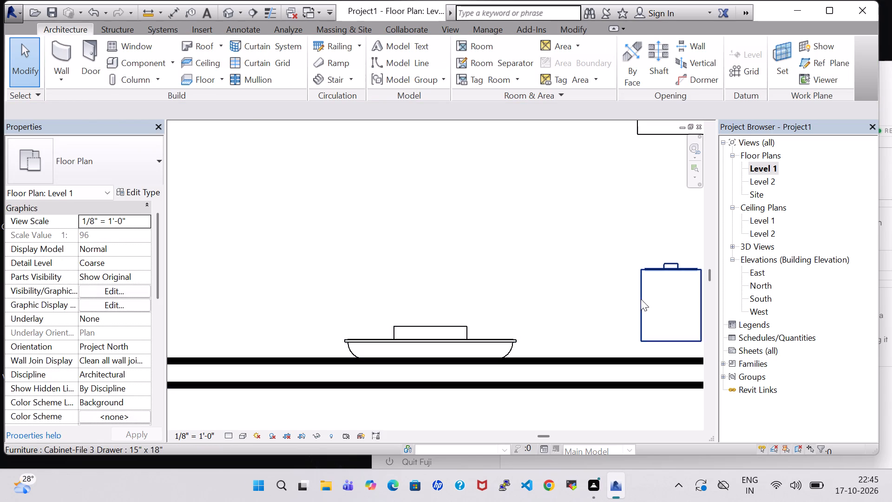
pyautogui.click(636, 299)
pyautogui.press('Down')
pyautogui.press('Down')
pyautogui.press('Down')
pyautogui.press('Down')
pyautogui.press('Down')
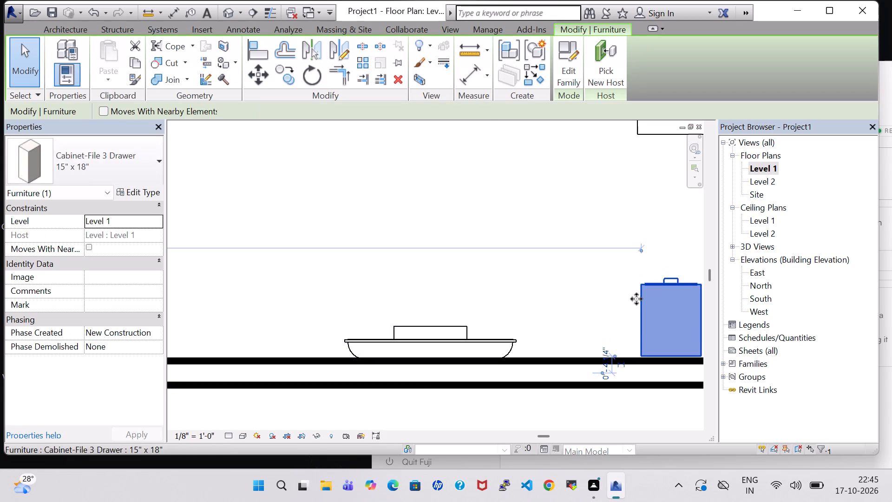
pyautogui.press('Down')
pyautogui.click(620, 250)
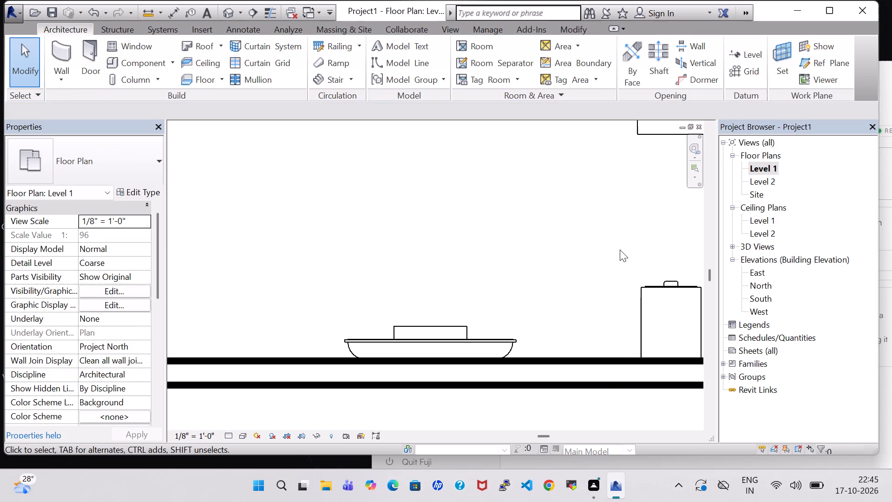
# In the 3D view, set the 42" TV's offset from Level 1 to 3' so it hangs on the wall.
pyautogui.moveTo(617, 265); pyautogui.dragTo(513, 259, button='middle')
pyautogui.moveTo(538, 235); pyautogui.dragTo(539, 290, button='middle')
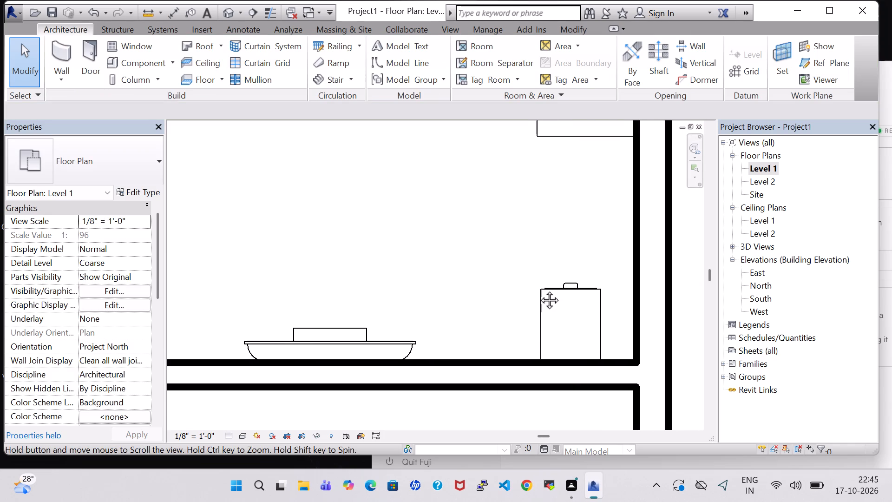
pyautogui.moveTo(539, 290); pyautogui.dragTo(517, 383, button='middle')
pyautogui.click(228, 11)
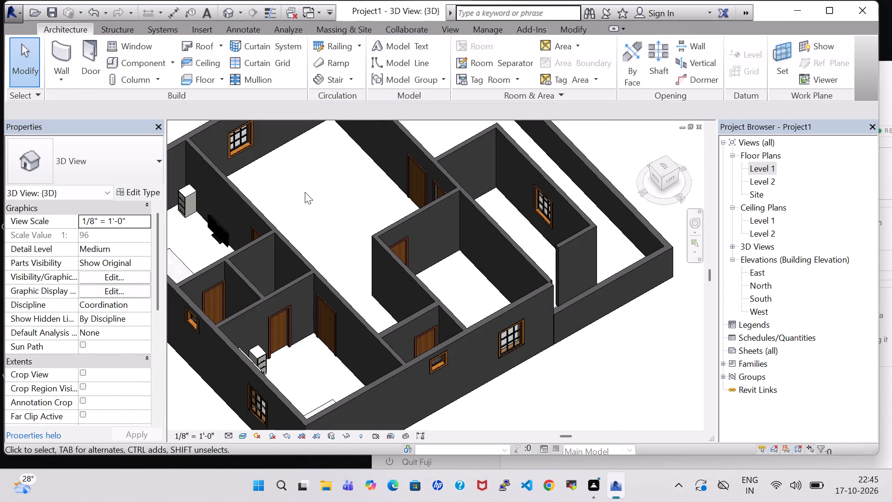
pyautogui.click(222, 230)
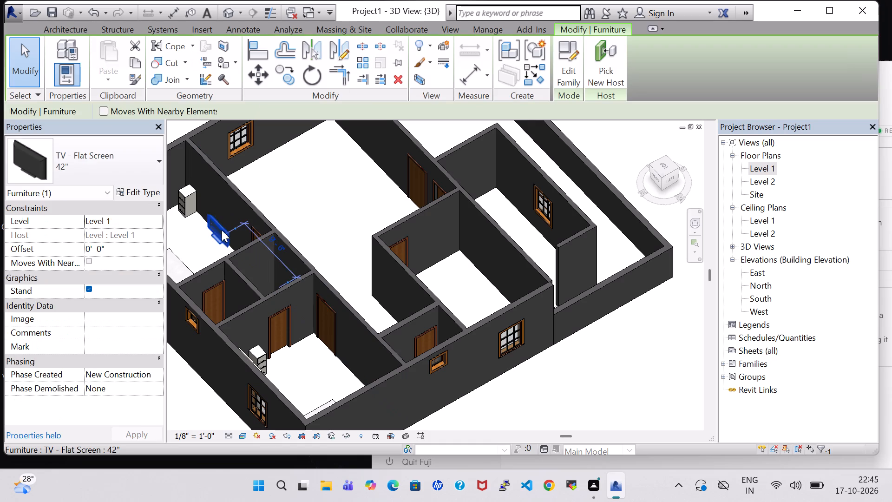
pyautogui.click(93, 248)
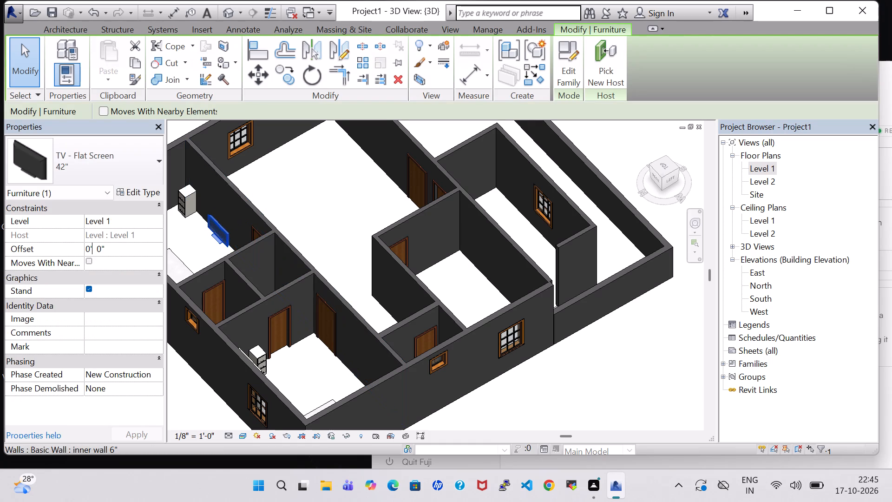
pyautogui.click(88, 248)
pyautogui.press('BackSpace')
pyautogui.press('3')
pyautogui.click(138, 431)
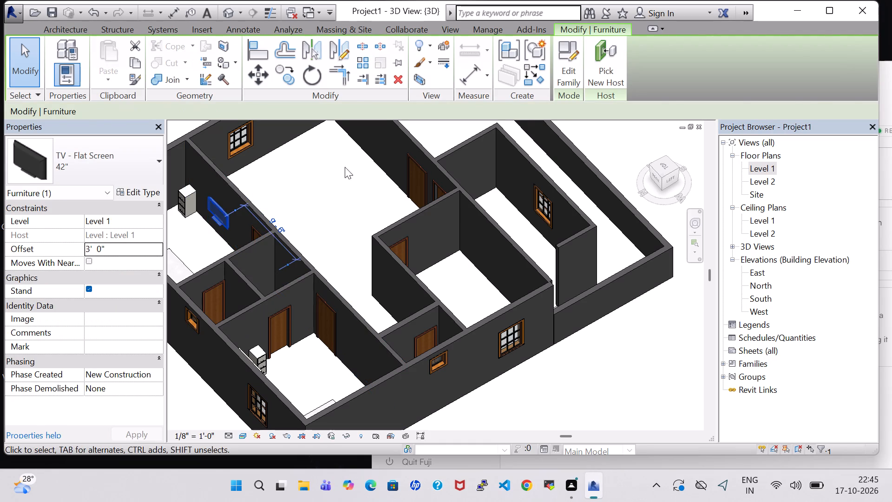
pyautogui.click(330, 167)
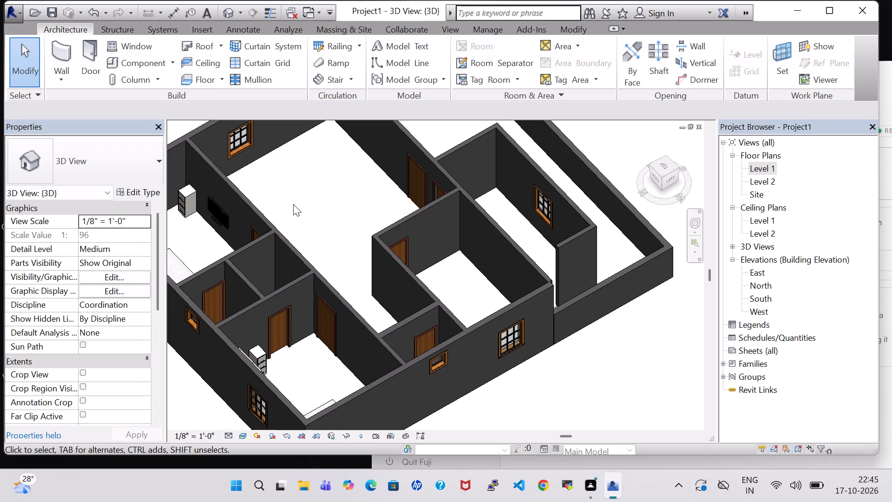
# Rotate the queen-bed room's dresser 180 degrees so its drawers face into the room.
pyautogui.keyDown('shift'); pyautogui.moveTo(294, 204); pyautogui.dragTo(243, 228, button='middle'); pyautogui.keyUp('shift')
pyautogui.scroll(1, 330, 167)
pyautogui.moveTo(330, 167); pyautogui.dragTo(323, 310, button='middle')
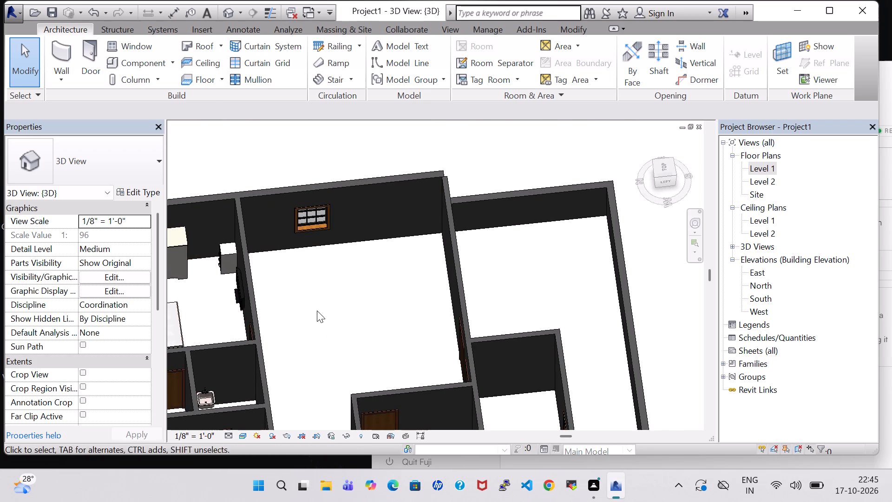
pyautogui.moveTo(306, 310); pyautogui.dragTo(290, 271, button='middle')
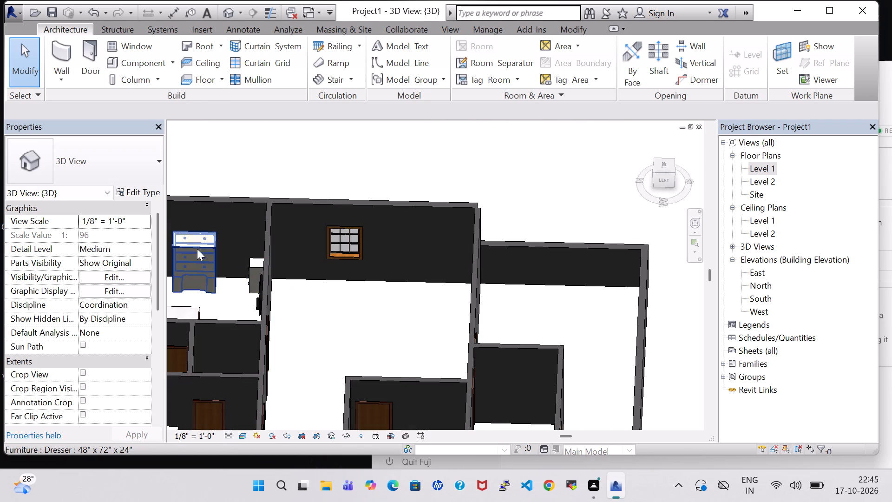
pyautogui.click(197, 249)
pyautogui.press('space')
pyautogui.press('space')
pyautogui.click(327, 291)
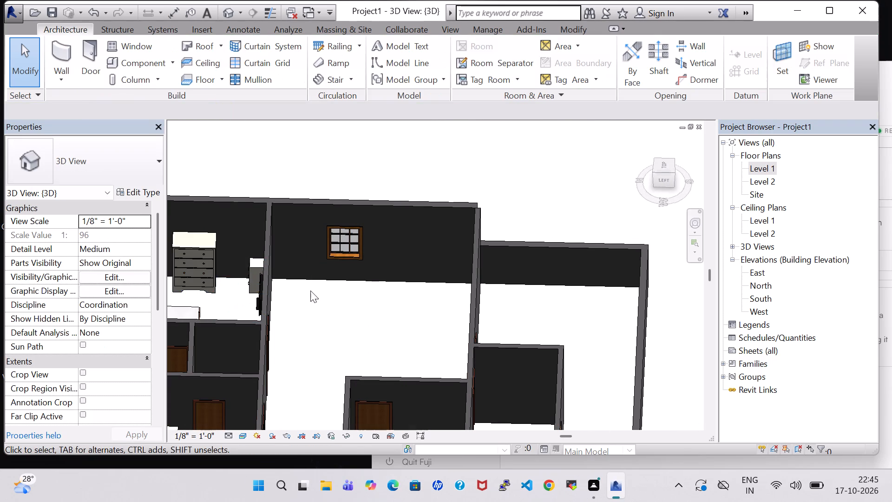
# Examine the furniture in the queen-bed room in 3D and return to the Level 1 floor plan.
pyautogui.keyDown('shift'); pyautogui.moveTo(235, 293); pyautogui.dragTo(197, 293, button='middle'); pyautogui.keyUp('shift')
pyautogui.scroll(1, 374, 311)
pyautogui.keyDown('shift'); pyautogui.moveTo(374, 311); pyautogui.dragTo(280, 339, button='middle'); pyautogui.keyUp('shift')
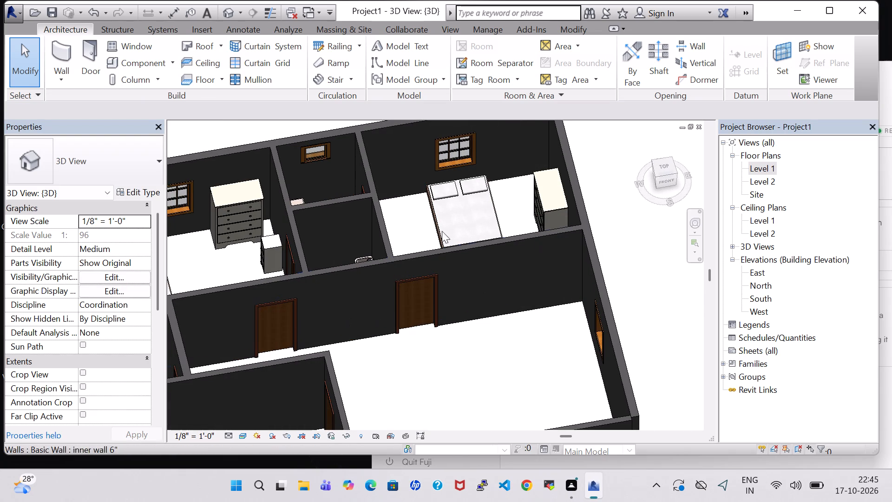
pyautogui.doubleClick(763, 172)
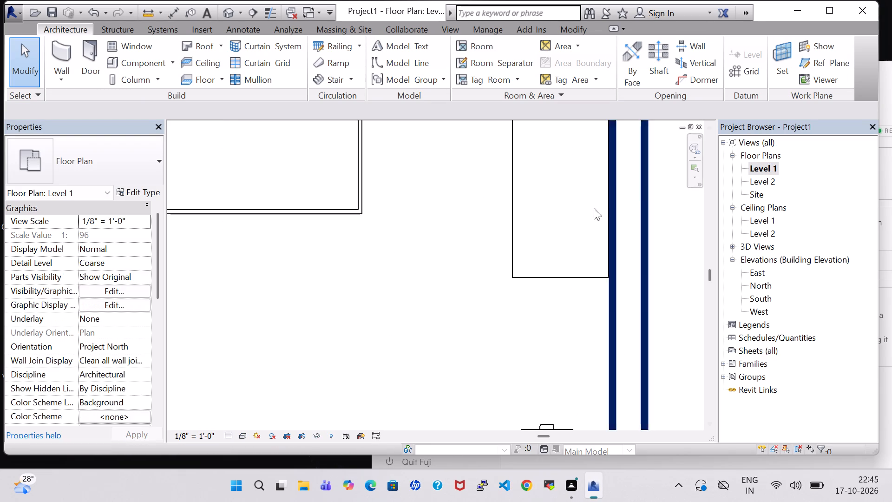
# Place a 24" x 24" end table matching the west bedroom's on each side of the queen bed's head.
pyautogui.scroll(-7, 414, 205)
pyautogui.moveTo(414, 205); pyautogui.dragTo(421, 308, button='middle')
pyautogui.scroll(-2, 422, 308)
pyautogui.moveTo(422, 308); pyautogui.dragTo(640, 268, button='middle')
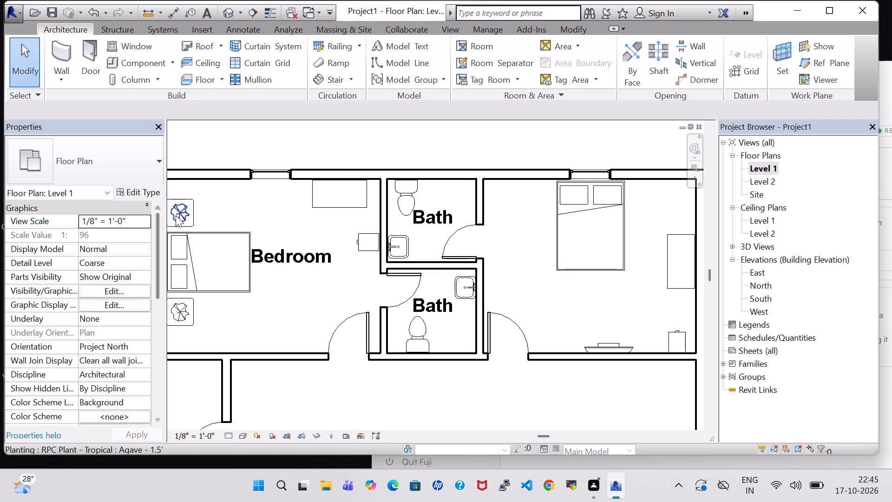
pyautogui.click(194, 224)
pyautogui.rightClick(194, 224)
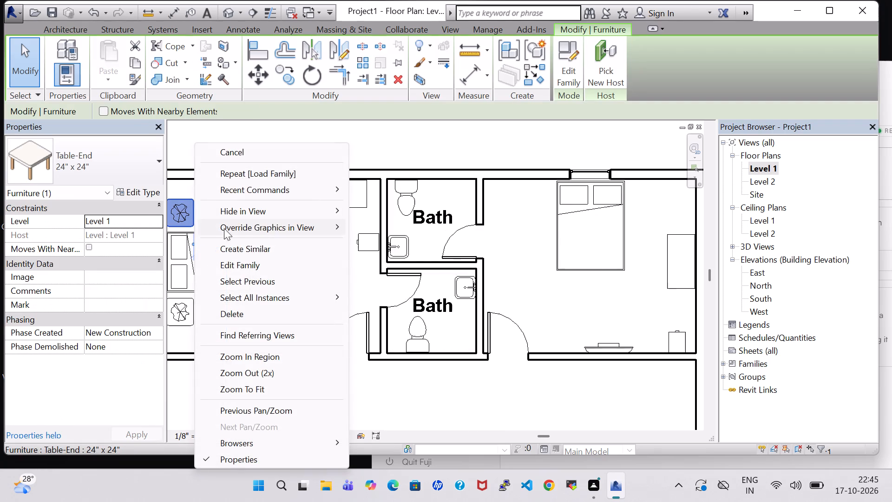
pyautogui.click(257, 246)
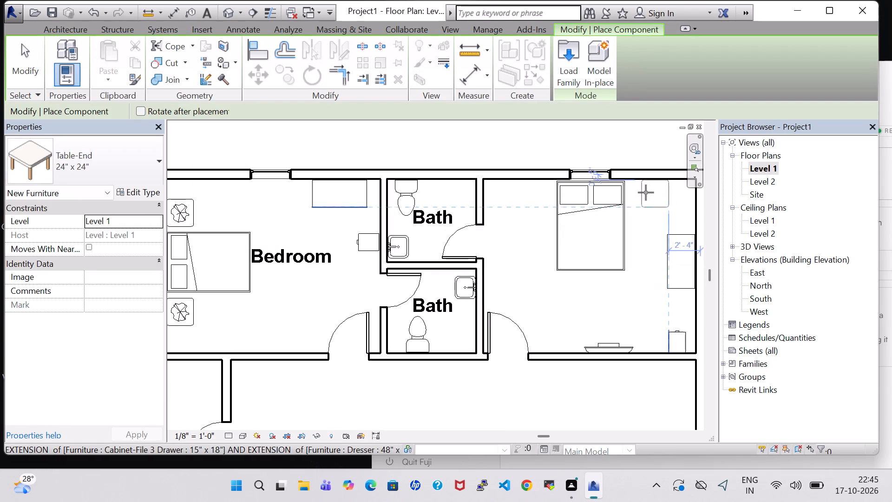
pyautogui.scroll(4, 643, 193)
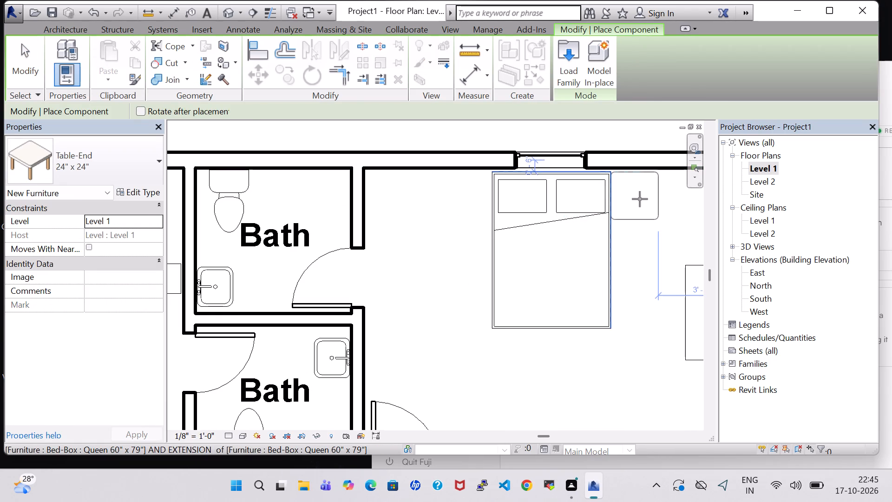
pyautogui.click(643, 200)
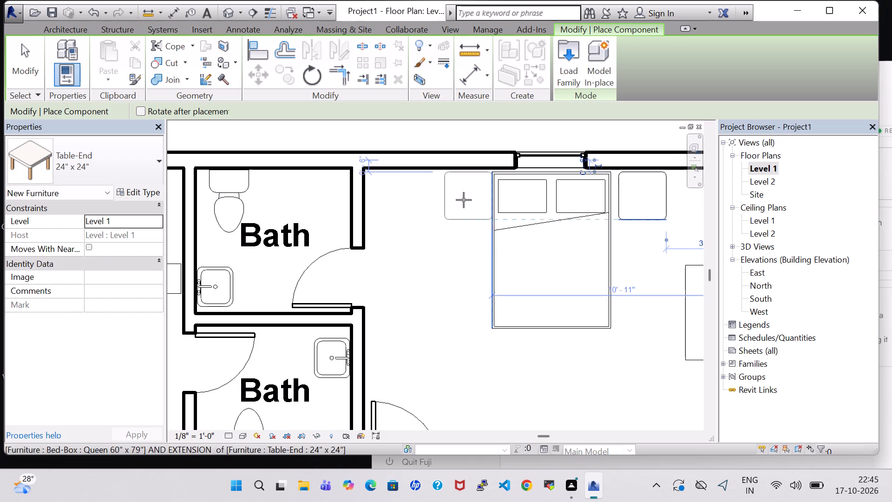
pyautogui.click(461, 200)
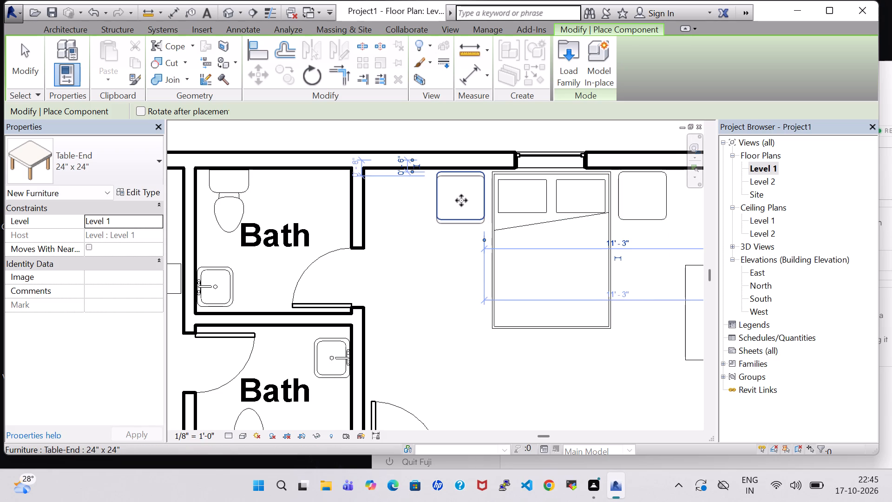
pyautogui.press('Escape')
pyautogui.press('Escape')
# Place a 1.5' tropical agave plant on the outer side of each end table in the queen-bed room.
pyautogui.scroll(-3, 418, 207)
pyautogui.moveTo(418, 208); pyautogui.dragTo(573, 208, button='middle')
pyautogui.click(192, 224)
pyautogui.rightClick(192, 224)
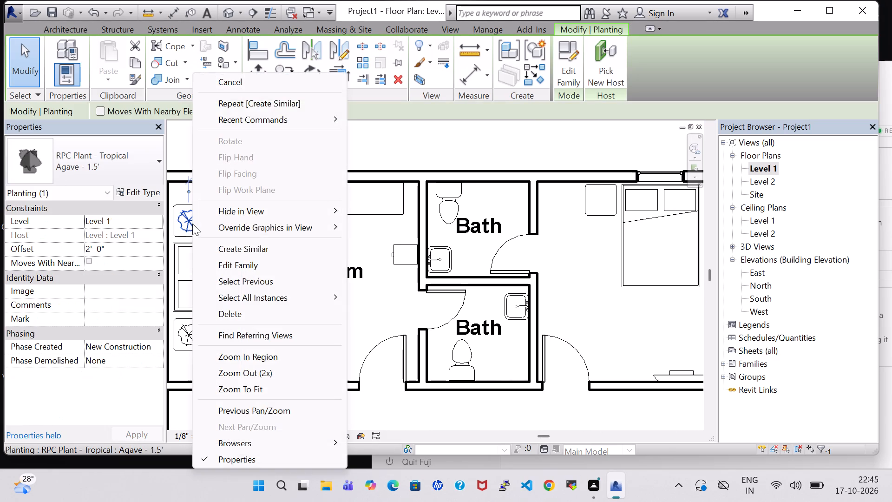
pyautogui.click(250, 246)
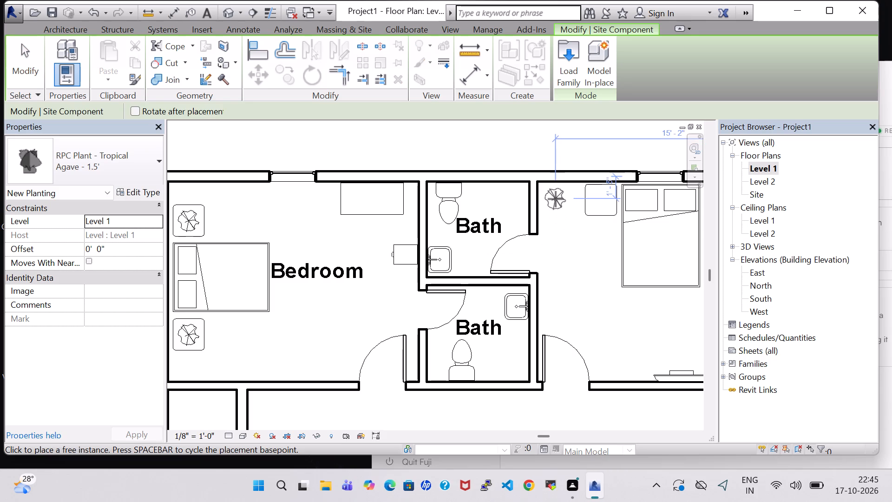
pyautogui.click(556, 199)
pyautogui.moveTo(352, 287); pyautogui.dragTo(151, 287, button='middle')
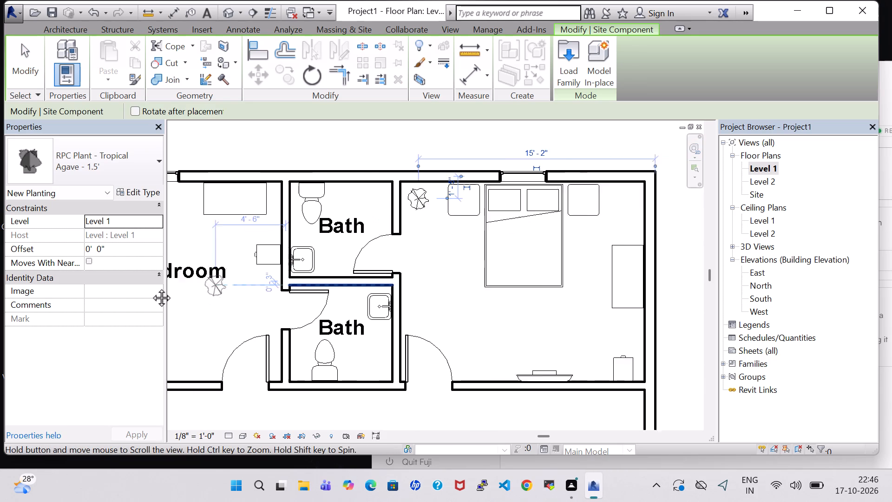
pyautogui.moveTo(151, 287); pyautogui.dragTo(126, 287, button='middle')
pyautogui.click(529, 196)
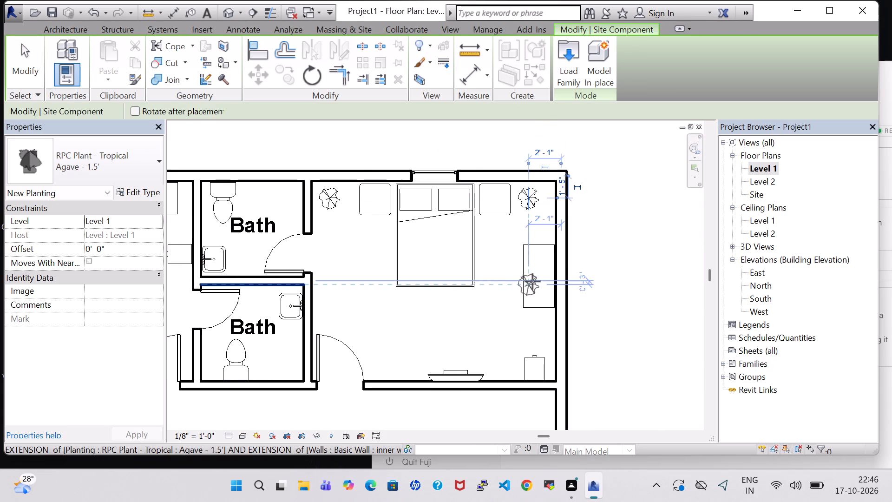
pyautogui.press('Escape')
pyautogui.press('Escape')
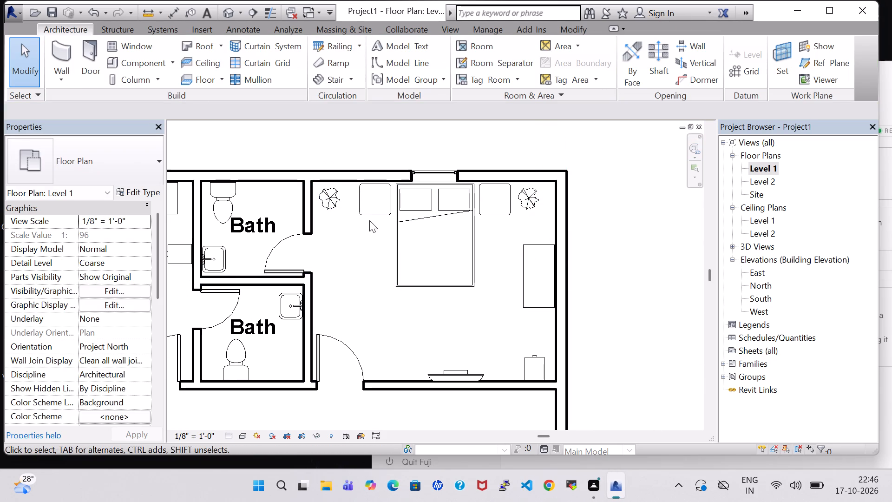
# Check the end table's type properties, examine the queen-bed room's tables and plants in 3D, and return to the Level 1 floor plan.
pyautogui.click(369, 215)
pyautogui.click(120, 192)
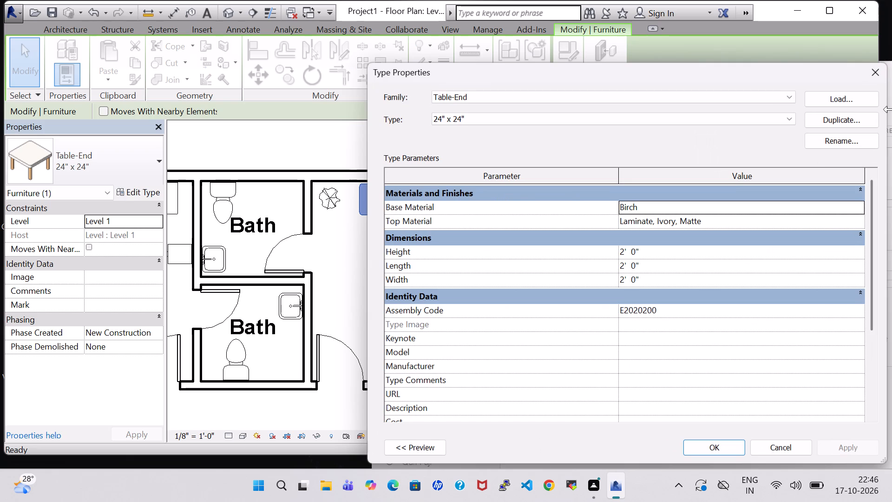
pyautogui.click(881, 77)
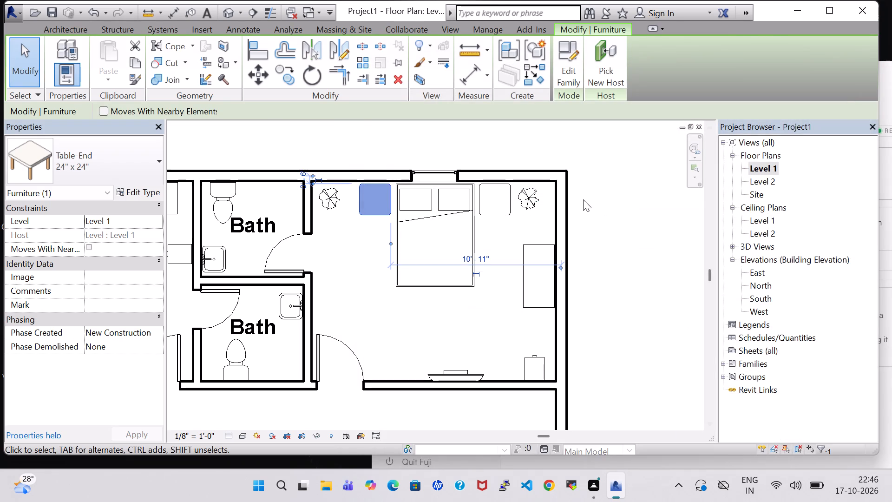
pyautogui.click(225, 13)
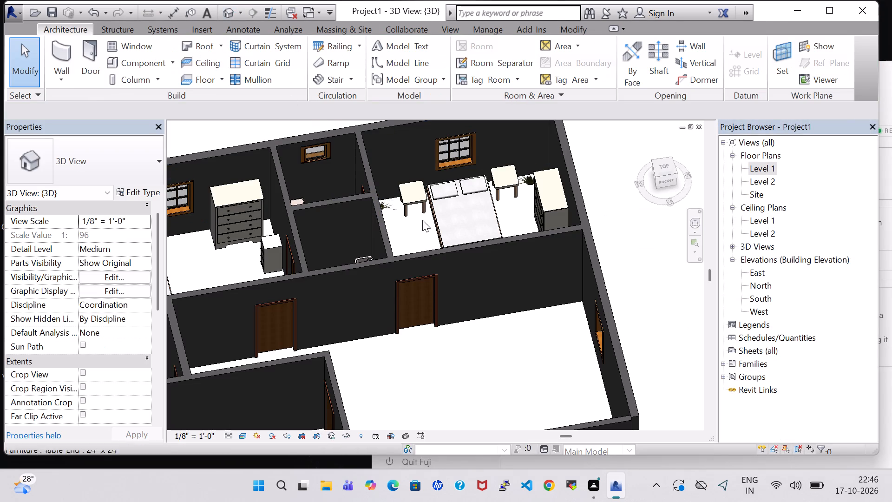
pyautogui.keyDown('shift'); pyautogui.moveTo(424, 222); pyautogui.dragTo(389, 199, button='middle'); pyautogui.keyUp('shift')
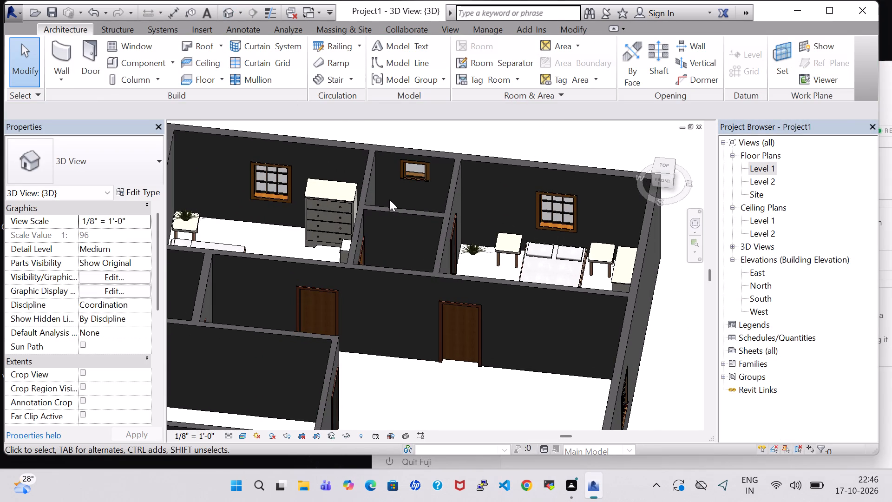
pyautogui.keyDown('shift'); pyautogui.moveTo(578, 147); pyautogui.dragTo(578, 159, button='middle'); pyautogui.keyUp('shift')
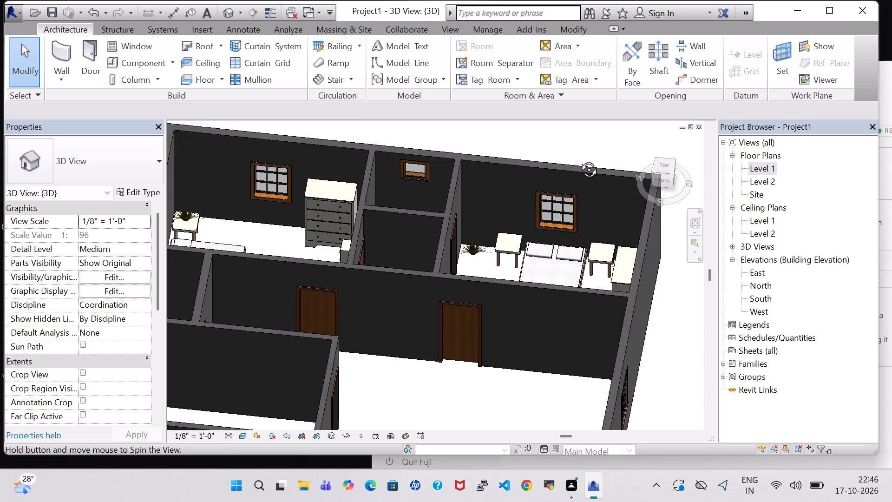
pyautogui.keyDown('shift'); pyautogui.moveTo(578, 159); pyautogui.dragTo(572, 198, button='middle'); pyautogui.keyUp('shift')
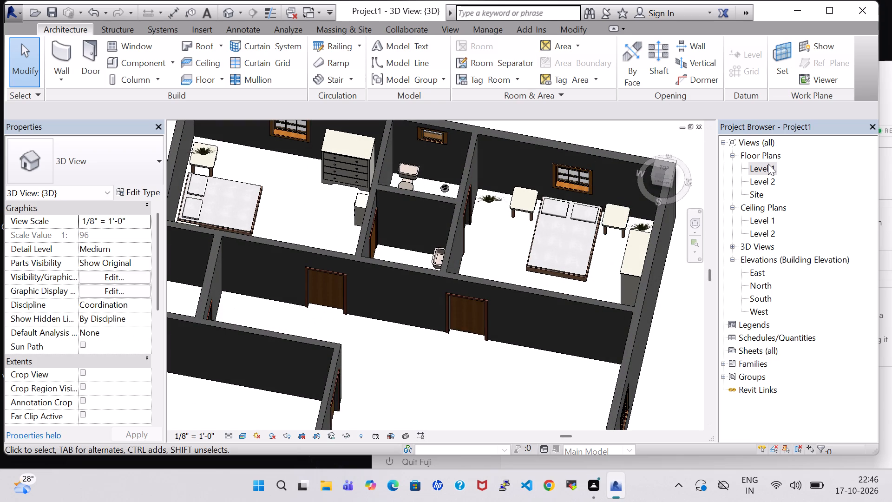
pyautogui.doubleClick(768, 164)
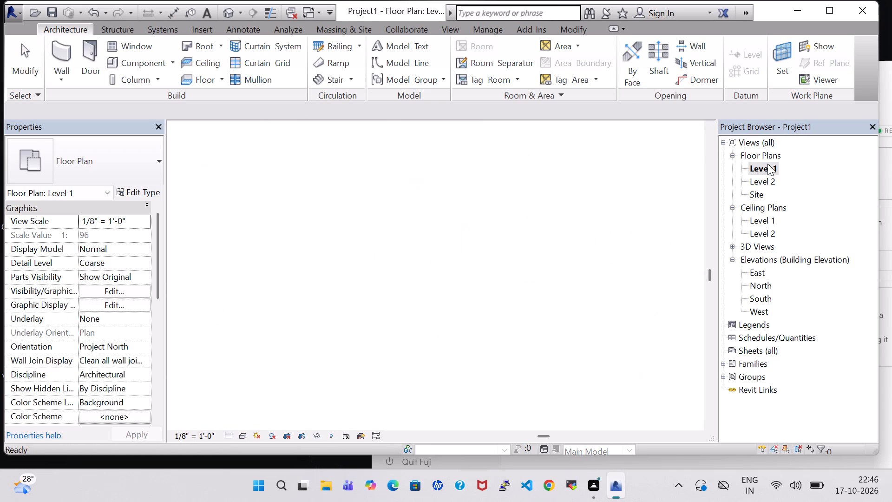
# Place a tagged room in the queen-bed room.
pyautogui.scroll(-2, 568, 198)
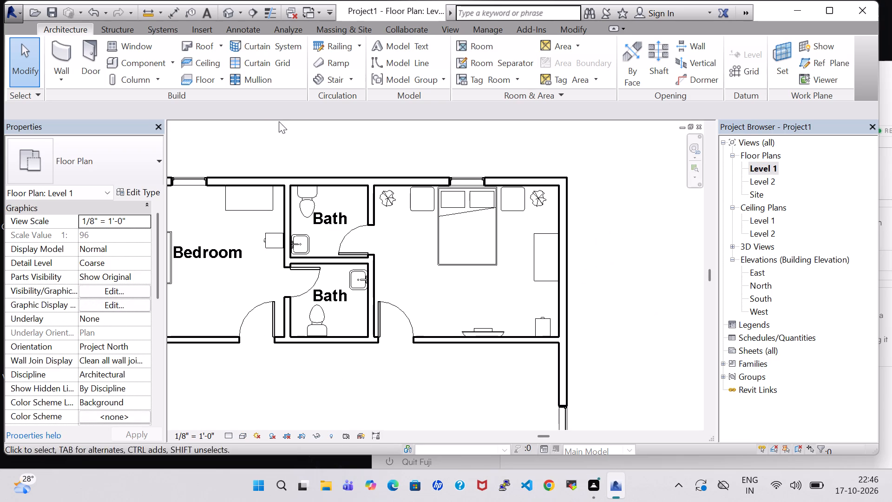
pyautogui.moveTo(631, 305); pyautogui.dragTo(638, 261, button='middle')
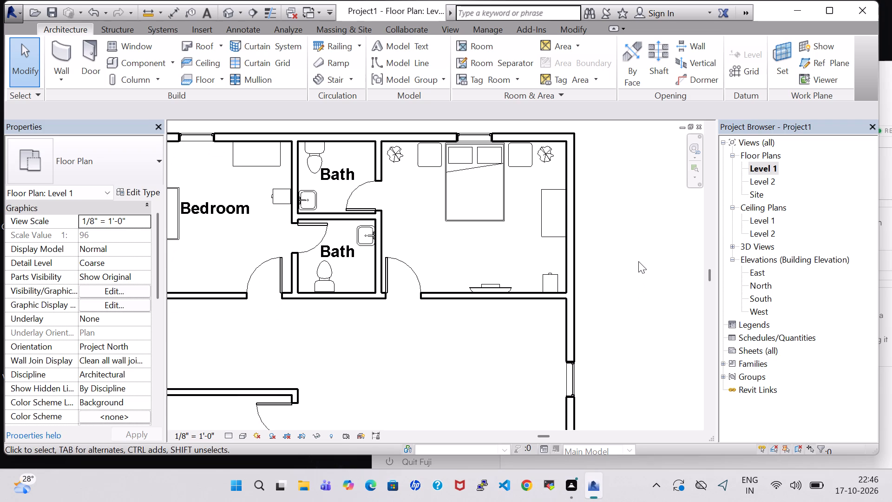
pyautogui.scroll(-1, 638, 261)
pyautogui.moveTo(638, 261); pyautogui.dragTo(642, 203, button='middle')
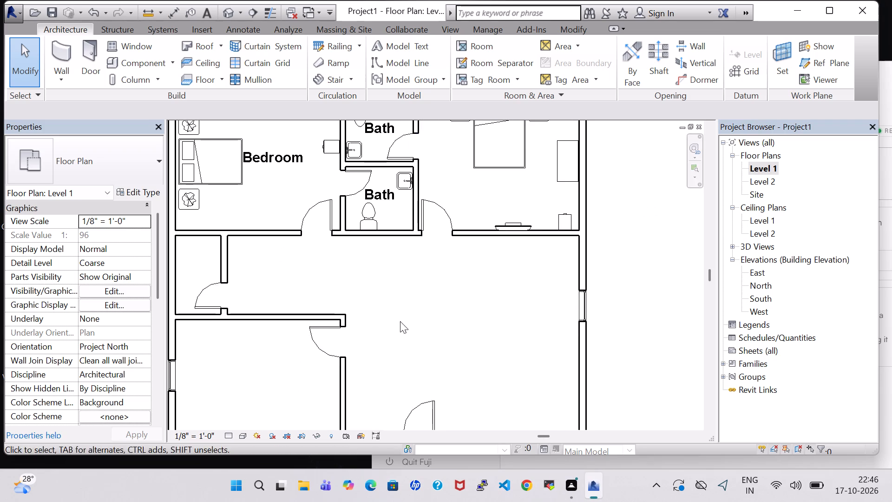
pyautogui.moveTo(440, 307); pyautogui.dragTo(487, 286, button='middle')
pyautogui.moveTo(487, 286); pyautogui.dragTo(457, 339, button='middle')
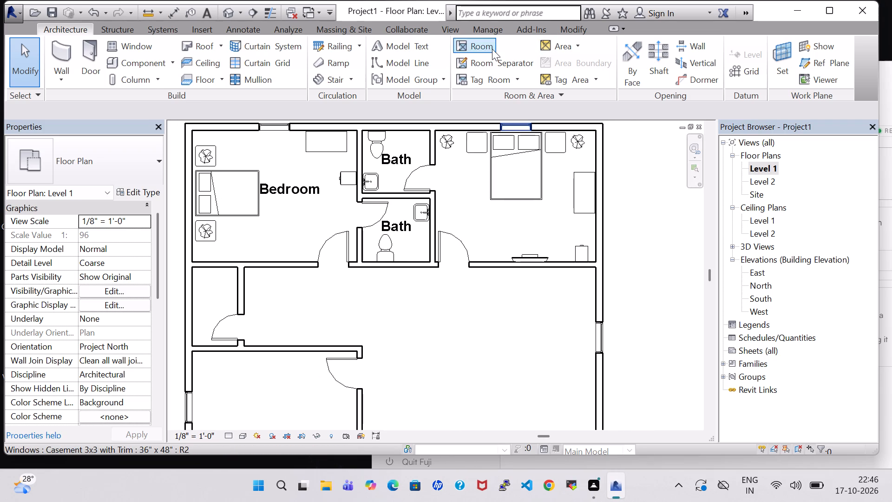
pyautogui.click(492, 49)
pyautogui.click(513, 210)
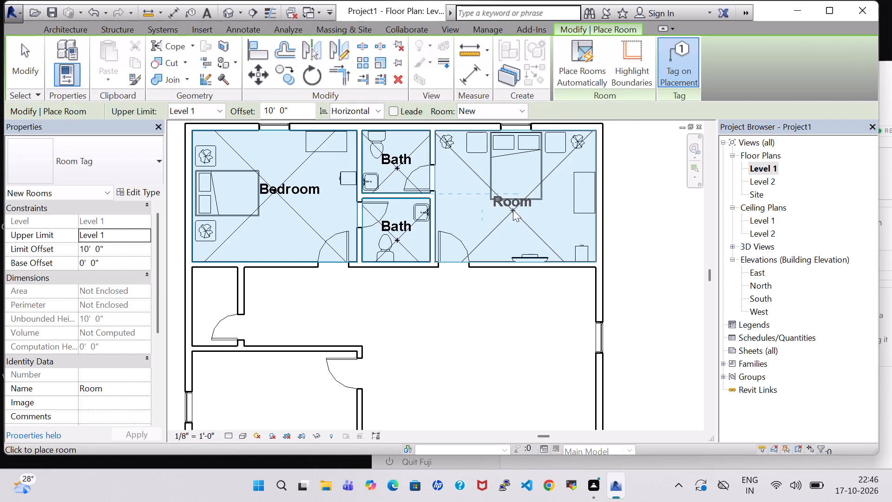
pyautogui.press('Escape')
pyautogui.press('Escape')
# Rename the queen-bed room to Bedroom and nudge its tag down clear of the bed.
pyautogui.click(516, 205)
pyautogui.click(530, 203)
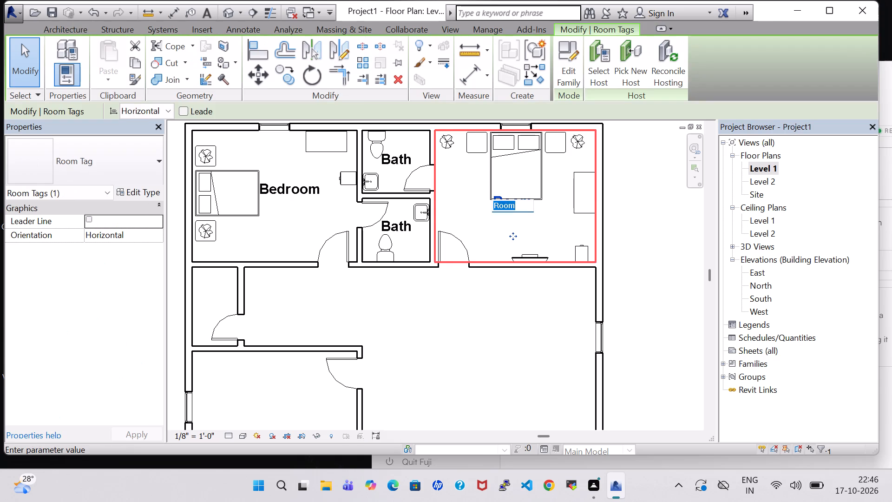
pyautogui.click(530, 203)
pyautogui.press('BackSpace')
pyautogui.press('BackSpace')
pyautogui.press('BackSpace')
pyautogui.press('BackSpace')
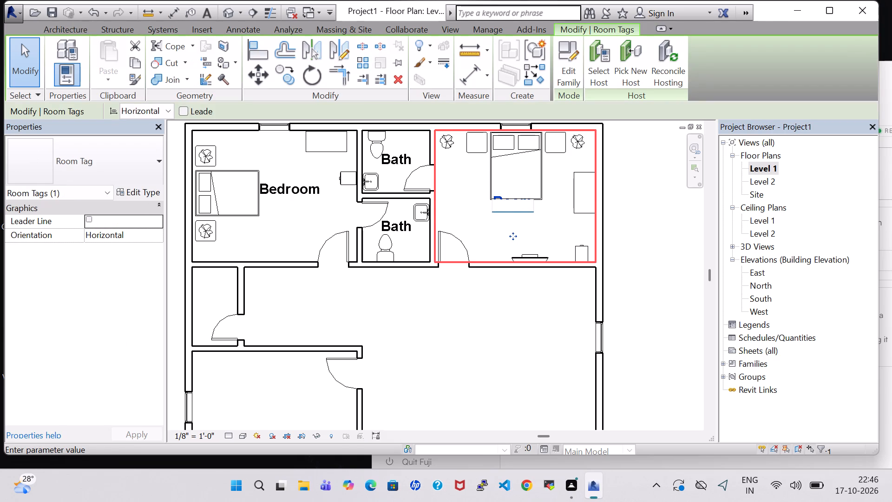
pyautogui.write('Bedroom')
pyautogui.press('Return')
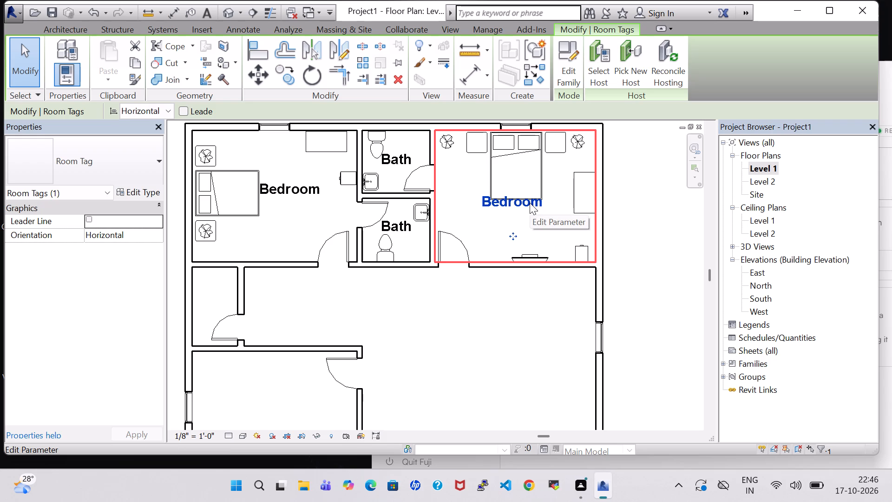
pyautogui.press('Down')
pyautogui.press('Down')
pyautogui.press('Down')
pyautogui.click(646, 223)
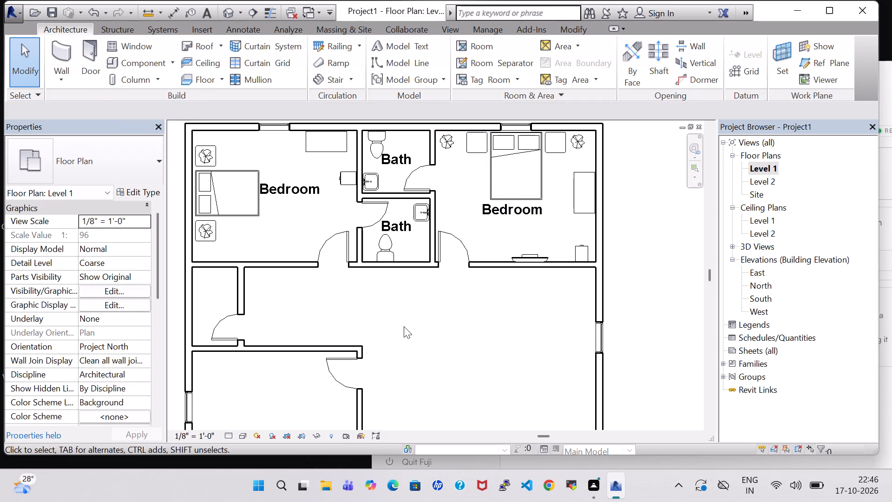
# Place a Toilet-Domestic-3D near the northwest corner of the small room south of the west bedroom.
pyautogui.moveTo(402, 327); pyautogui.dragTo(489, 315, button='middle')
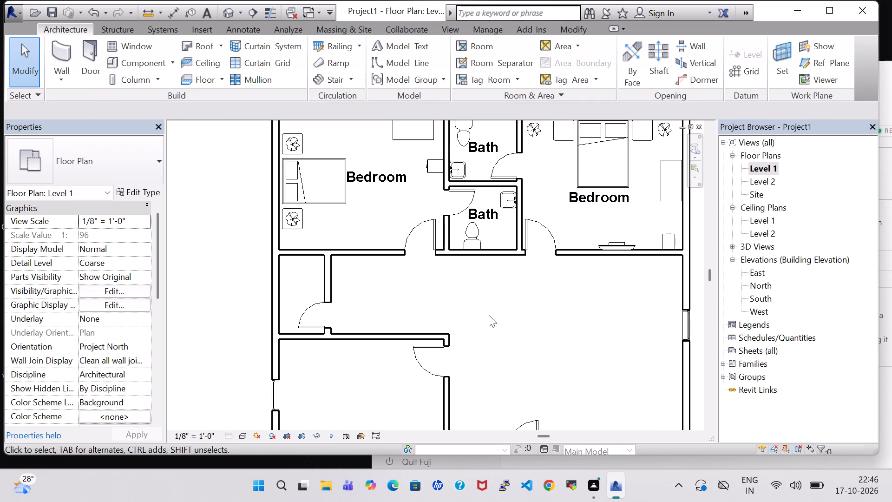
pyautogui.click(464, 126)
pyautogui.rightClick(464, 126)
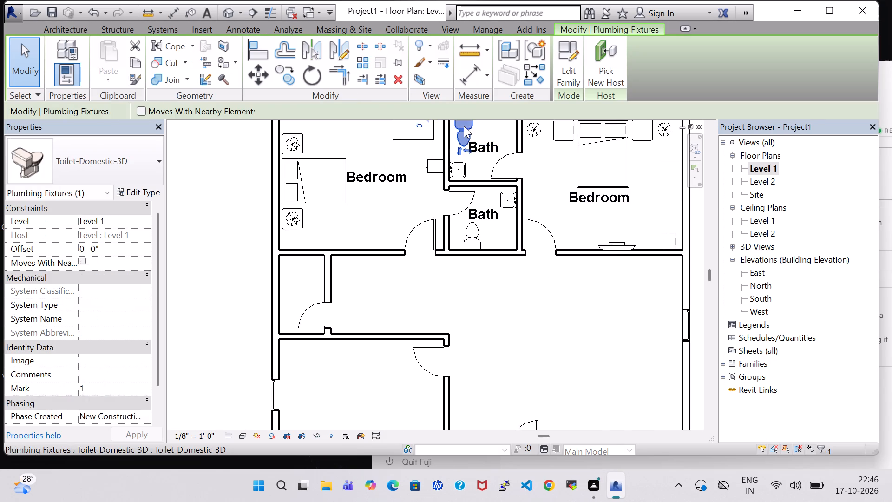
pyautogui.click(529, 229)
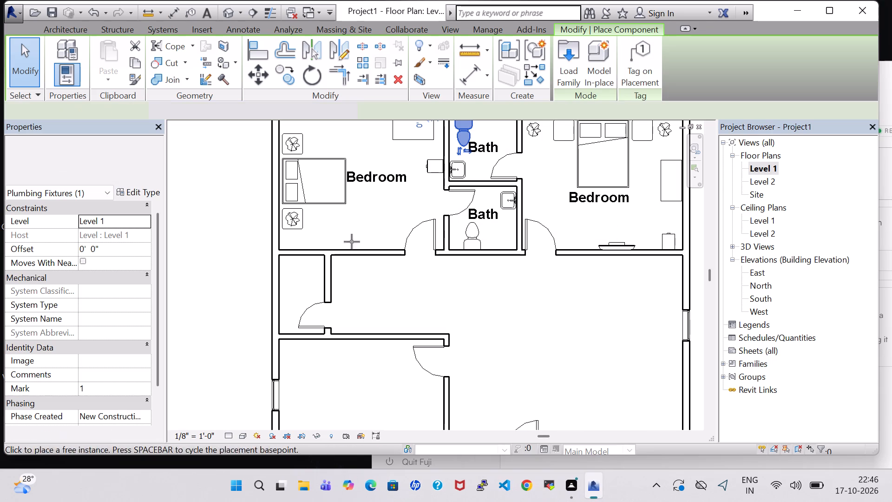
pyautogui.scroll(11, 298, 279)
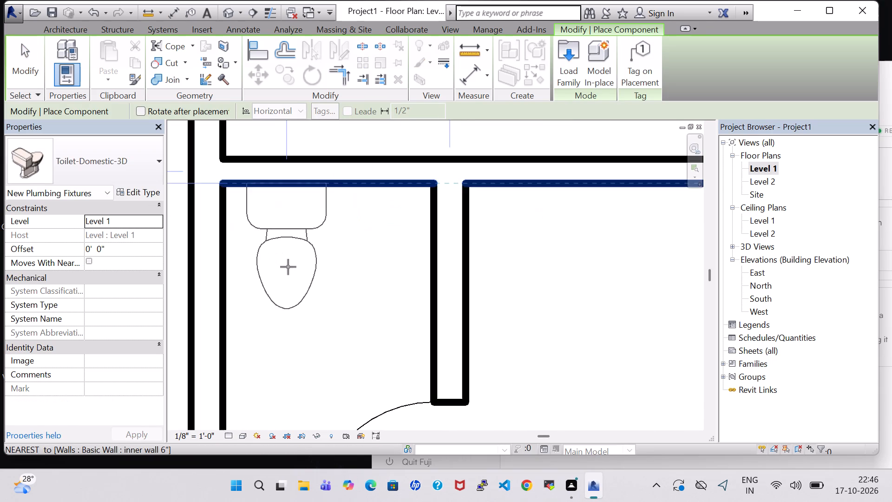
pyautogui.click(278, 274)
pyautogui.press('Escape')
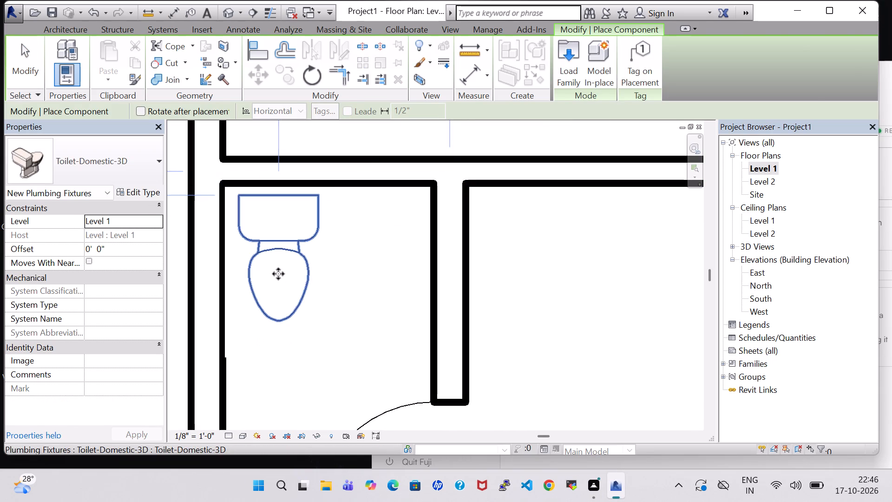
pyautogui.press('Escape')
# Nudge the new toilet up until its tank sits against the small room's north wall.
pyautogui.click(277, 246)
pyautogui.press('Up')
pyautogui.press('Up')
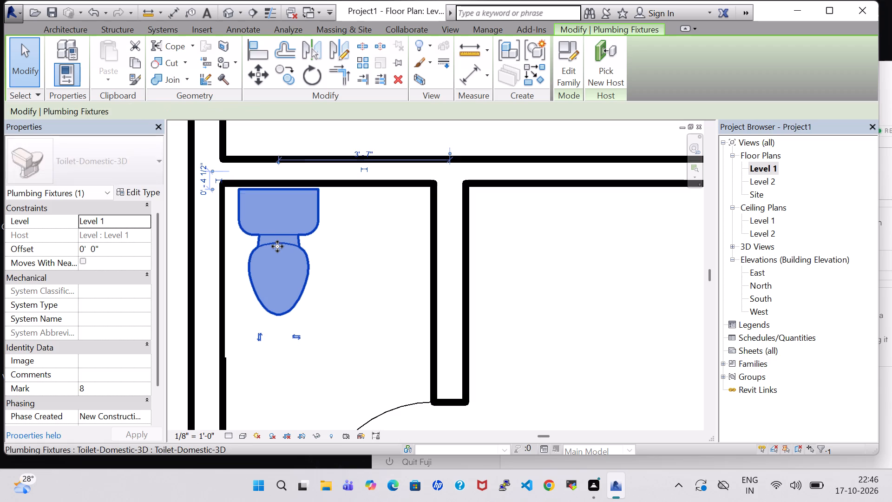
pyautogui.press('Up')
pyautogui.click(345, 249)
pyautogui.scroll(1, 345, 249)
pyautogui.scroll(-3, 345, 250)
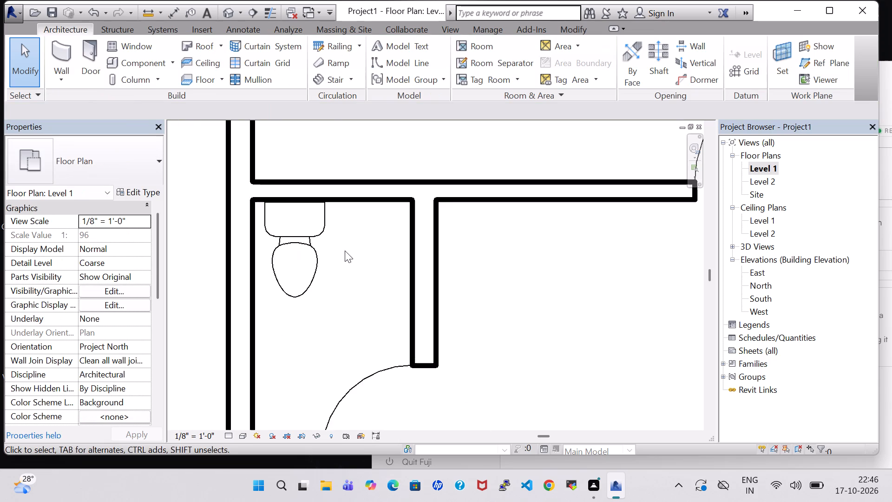
# Place a 20" x 18" Sink Vanity-Square against the east wall of the small room south of the west bedroom, above its door.
pyautogui.scroll(-2, 345, 251)
pyautogui.moveTo(345, 251); pyautogui.dragTo(325, 341, button='middle')
pyautogui.scroll(-2, 589, 230)
pyautogui.moveTo(571, 211); pyautogui.dragTo(525, 290, button='middle')
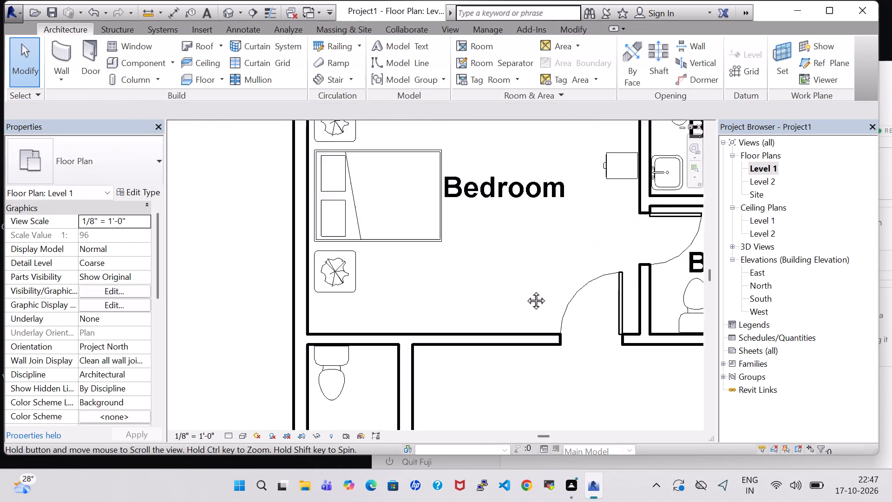
pyautogui.moveTo(525, 290); pyautogui.dragTo(475, 320, button='middle')
pyautogui.scroll(-3, 477, 297)
pyautogui.click(571, 245)
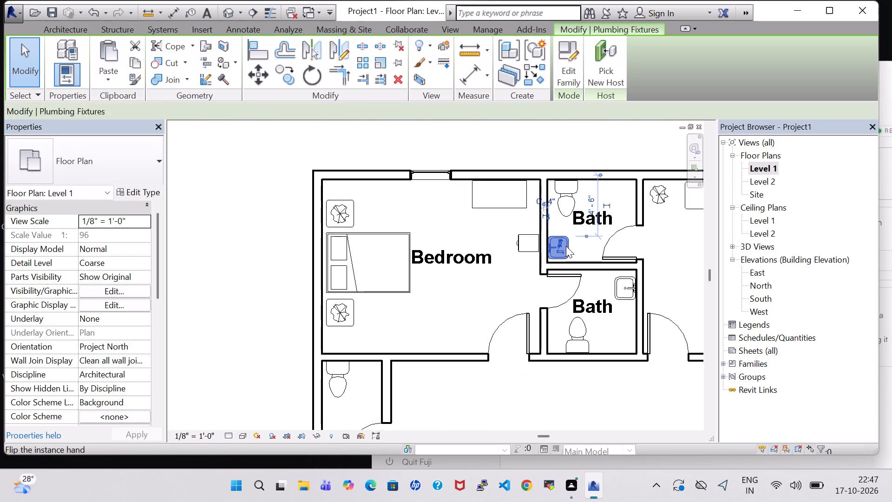
pyautogui.rightClick(566, 246)
pyautogui.click(608, 251)
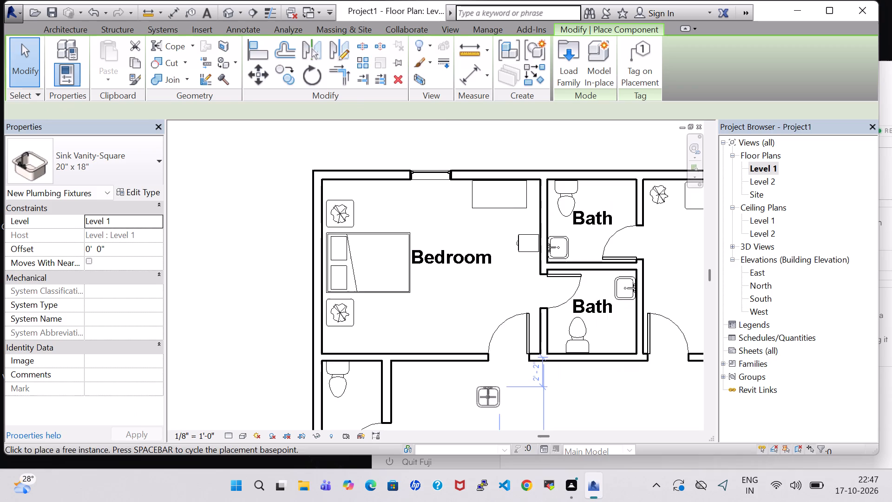
pyautogui.moveTo(488, 397); pyautogui.dragTo(518, 284, button='middle')
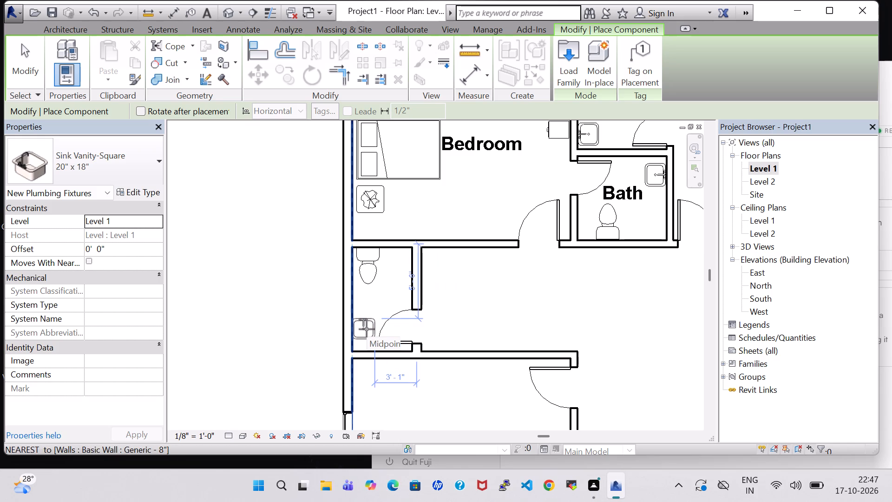
pyautogui.press('space')
pyautogui.press('space')
pyautogui.press('space')
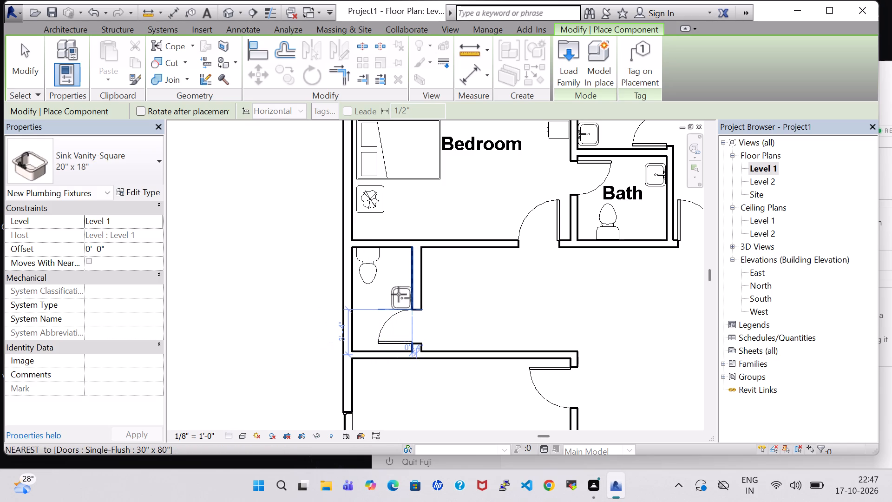
pyautogui.scroll(3, 399, 294)
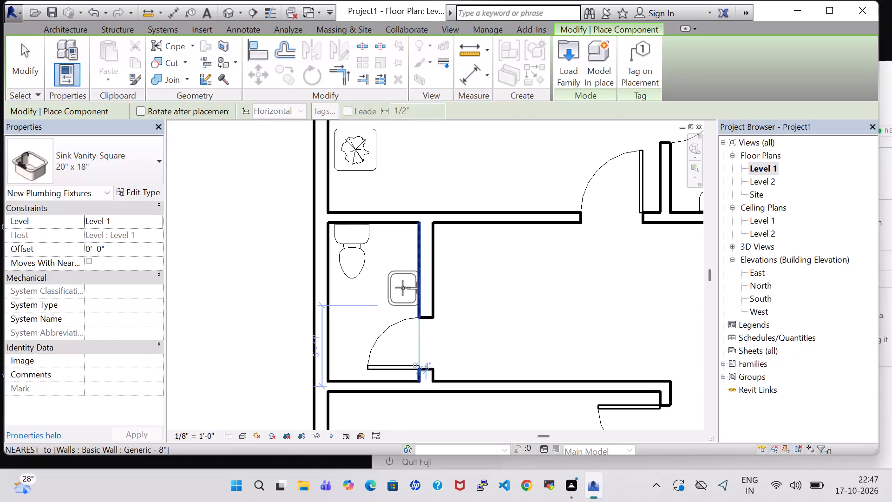
pyautogui.click(403, 288)
pyautogui.press('Escape')
pyautogui.press('Escape')
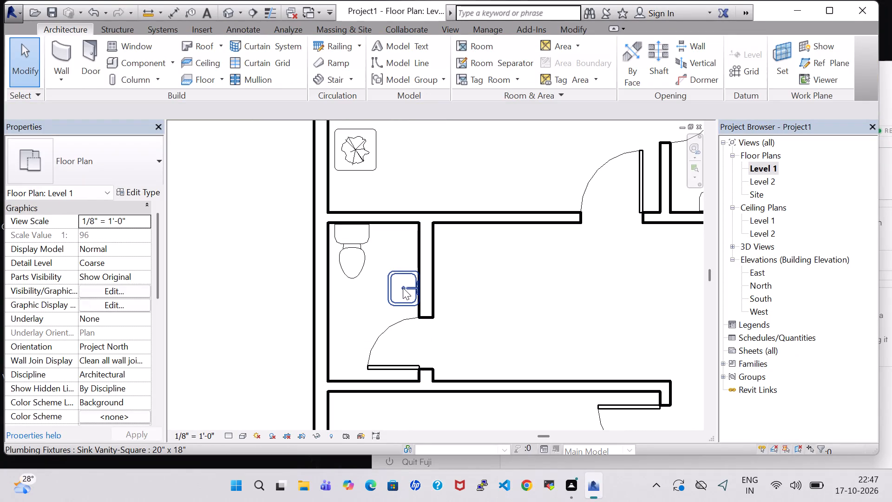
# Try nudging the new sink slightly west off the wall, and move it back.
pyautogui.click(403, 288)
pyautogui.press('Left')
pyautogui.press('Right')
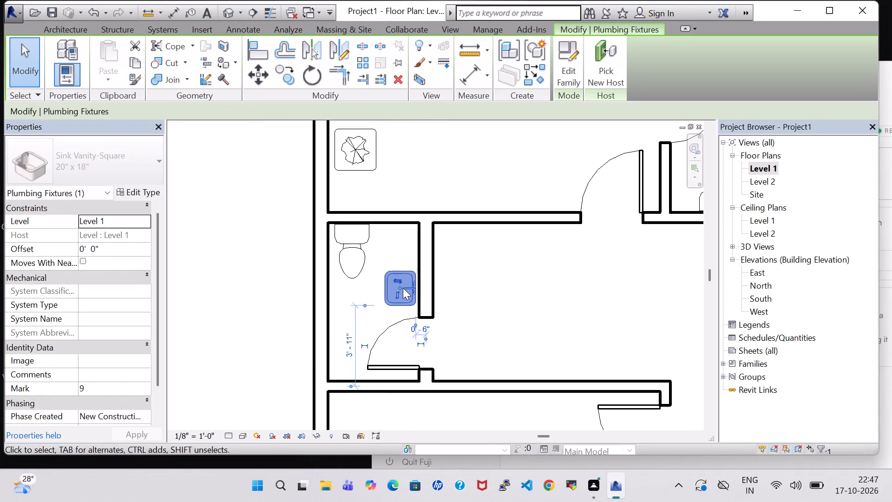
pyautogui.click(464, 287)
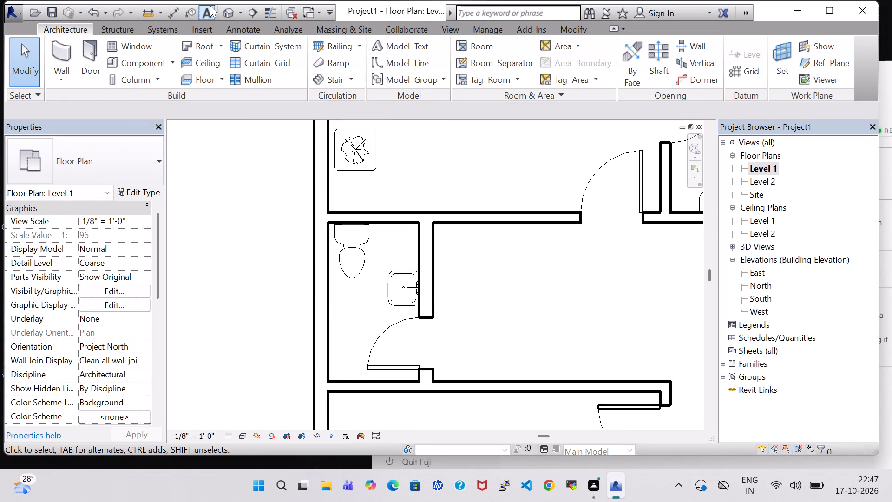
# In the 3D view, place a matching round floor drain on the Level 1 work plane near the small room's southwest corner.
pyautogui.click(225, 9)
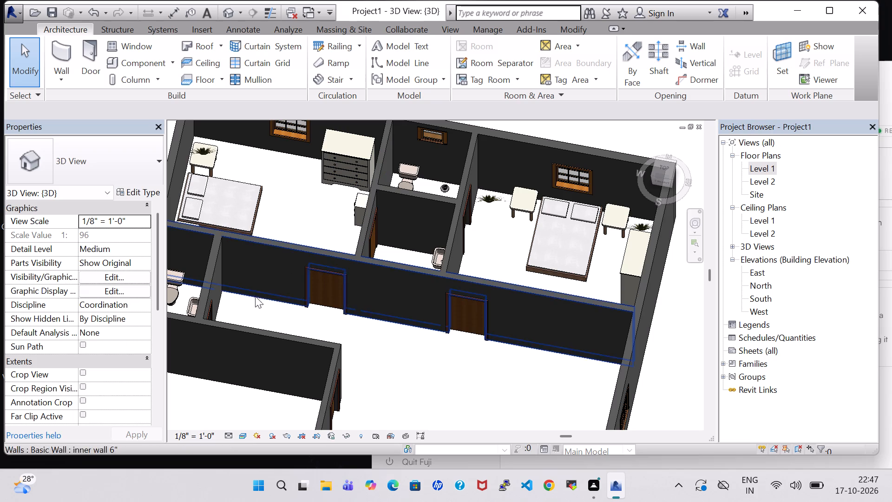
pyautogui.moveTo(249, 319); pyautogui.dragTo(282, 375, button='middle')
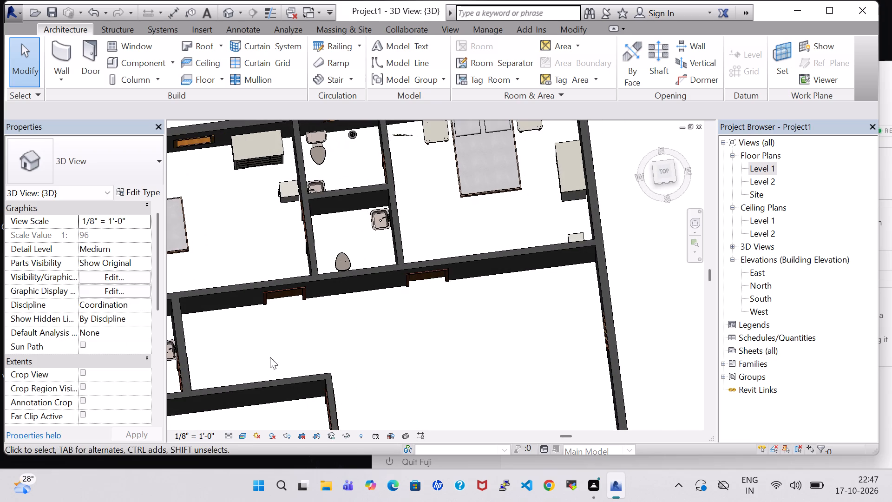
pyautogui.moveTo(270, 351); pyautogui.dragTo(303, 349, button='middle')
pyautogui.click(386, 138)
pyautogui.rightClick(386, 138)
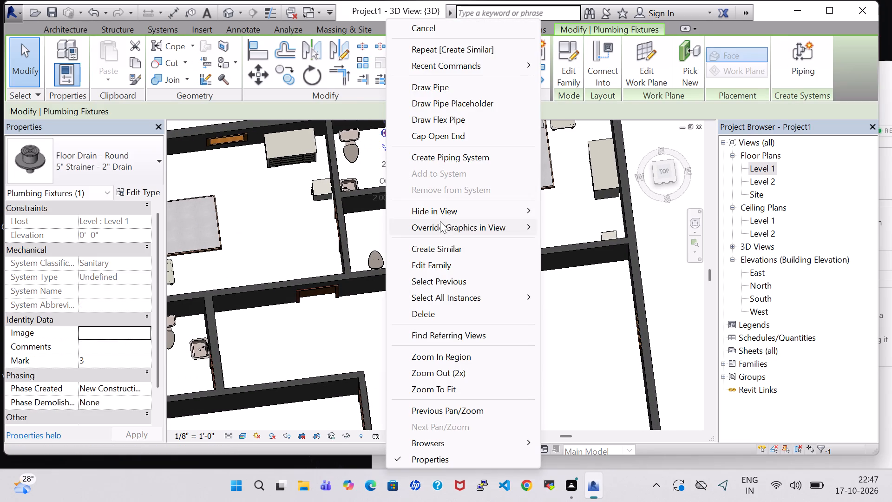
pyautogui.click(446, 248)
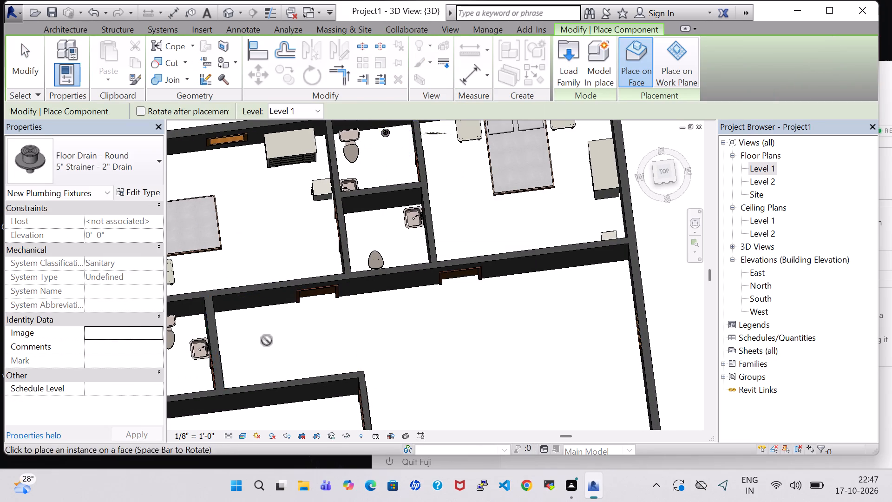
pyautogui.moveTo(267, 340); pyautogui.dragTo(558, 342, button='middle')
pyautogui.click(684, 66)
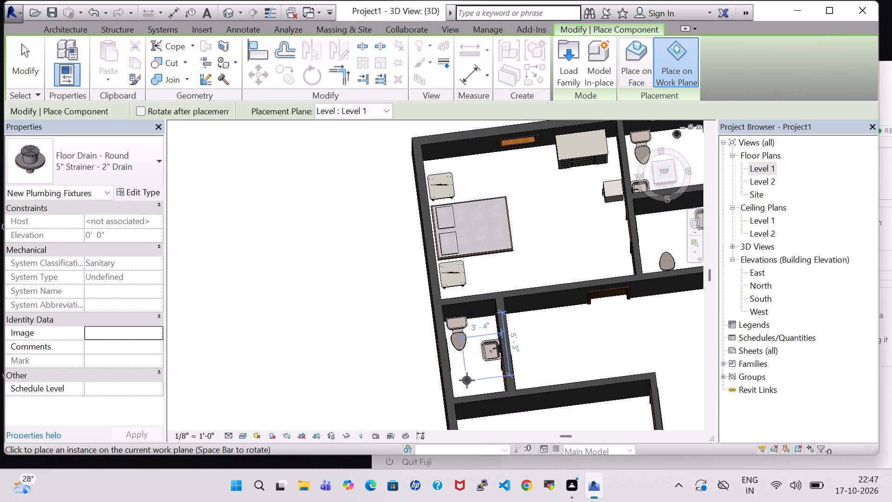
pyautogui.keyDown('shift'); pyautogui.moveTo(466, 367); pyautogui.dragTo(462, 392, button='middle'); pyautogui.keyUp('shift')
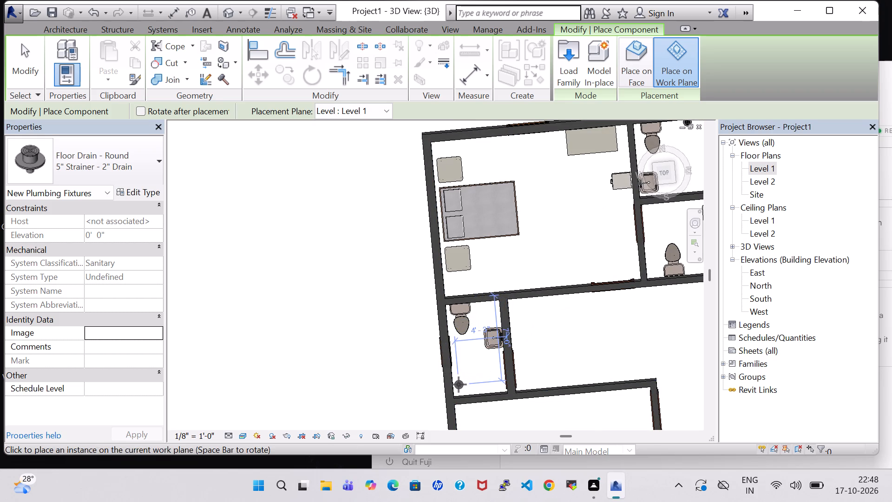
pyautogui.click(459, 384)
pyautogui.press('Escape')
pyautogui.press('Escape')
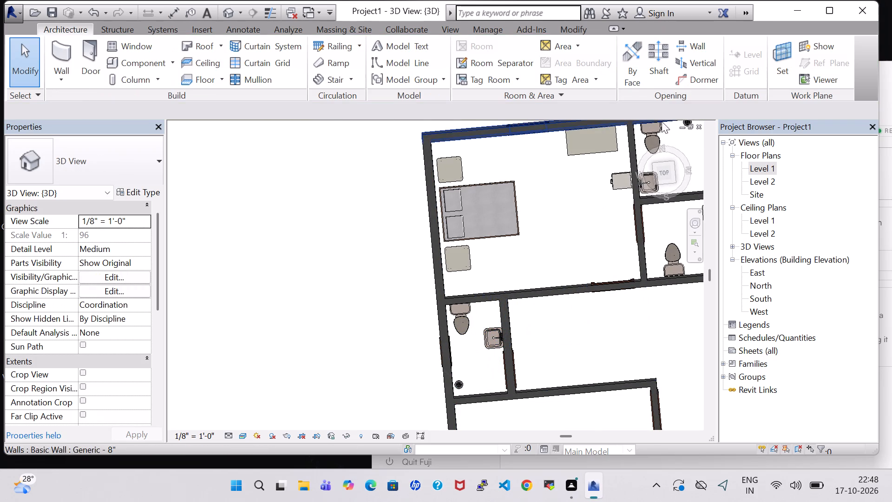
# Return to the Level 1 floor plan and place a tagged room in the small bathroom south of the west bedroom.
pyautogui.doubleClick(762, 168)
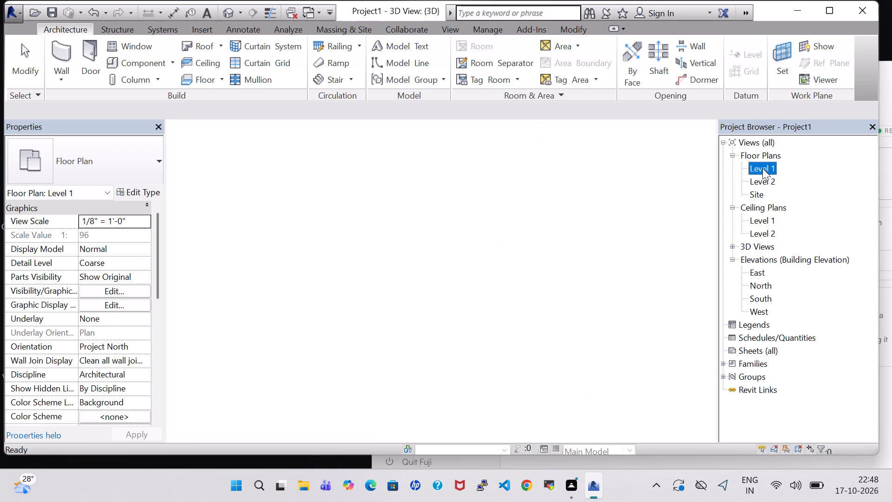
pyautogui.scroll(-2, 466, 260)
pyautogui.middleClick(505, 315)
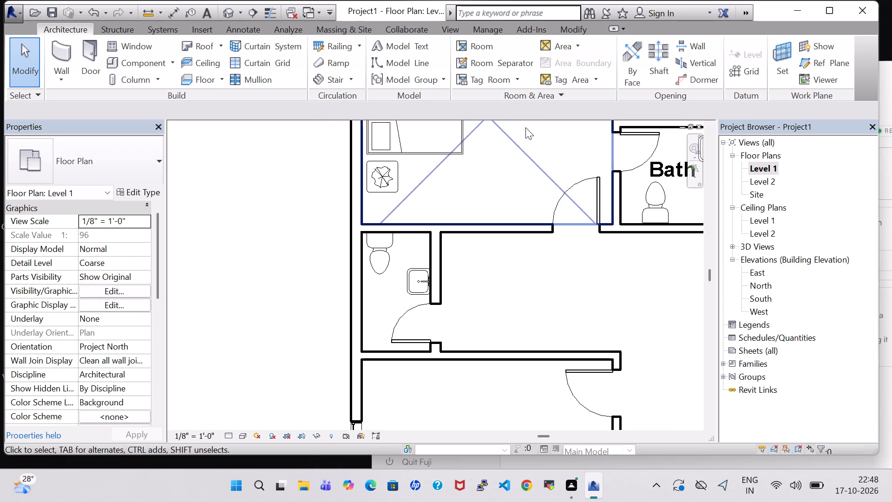
pyautogui.click(474, 42)
pyautogui.click(394, 297)
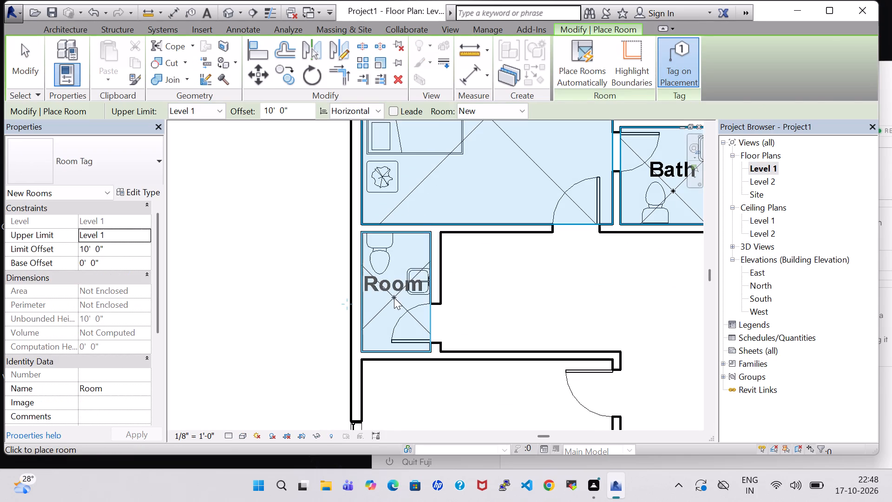
pyautogui.press('Escape')
pyautogui.press('Escape')
# Rename the new room to C.Bath.
pyautogui.doubleClick(378, 284)
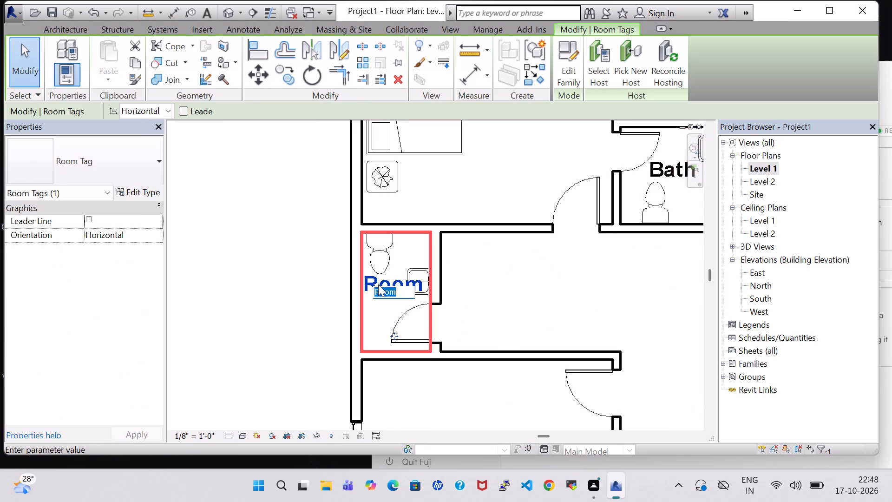
pyautogui.press('BackSpace')
pyautogui.press('c')
pyautogui.write('.bath')
pyautogui.press('BackSpace')
pyautogui.press('BackSpace')
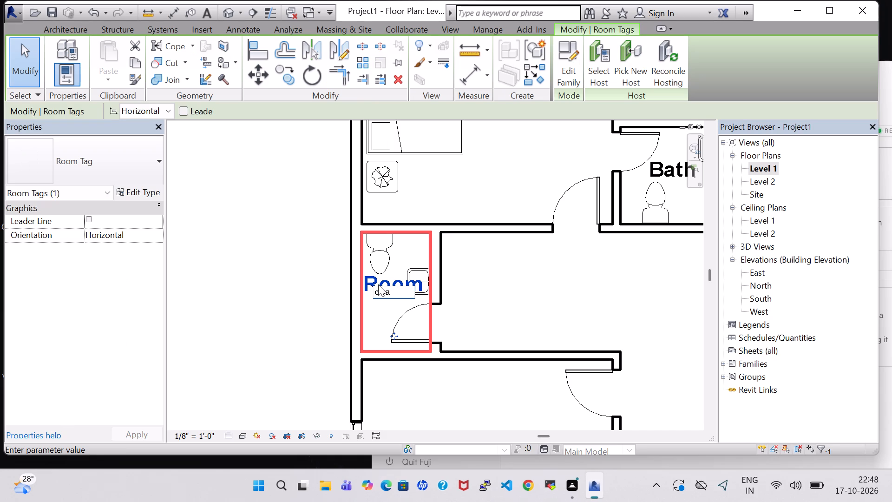
pyautogui.press('BackSpace')
pyautogui.press('BackSpace')
pyautogui.press('BackSpace')
pyautogui.press('BackSpace')
pyautogui.press('BackSpace')
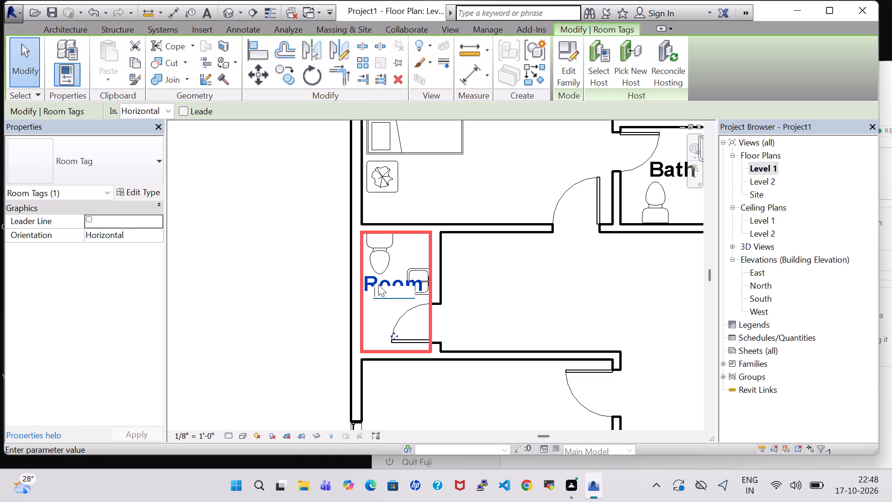
pyautogui.hotkey('shift', 'c')
pyautogui.write('.Bath')
pyautogui.press('Return')
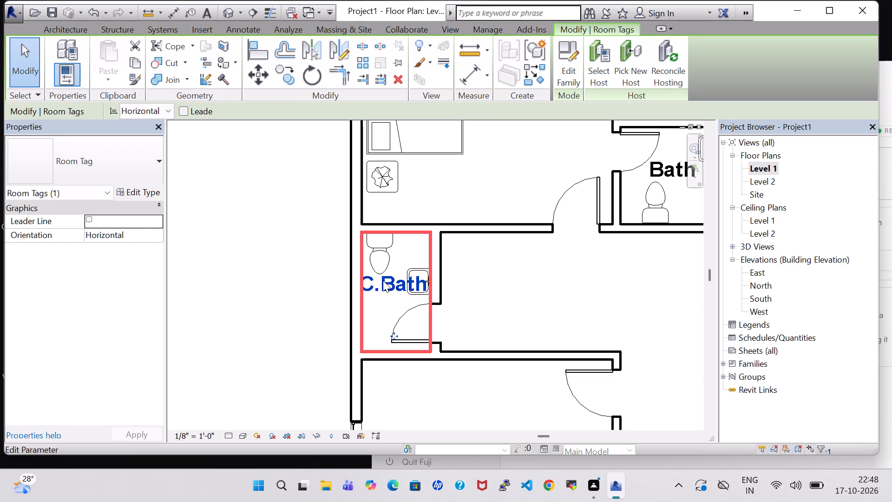
# Set the C.Bath tag's orientation to Vertical and nudge it east, away from the west wall.
pyautogui.click(388, 282)
pyautogui.click(158, 110)
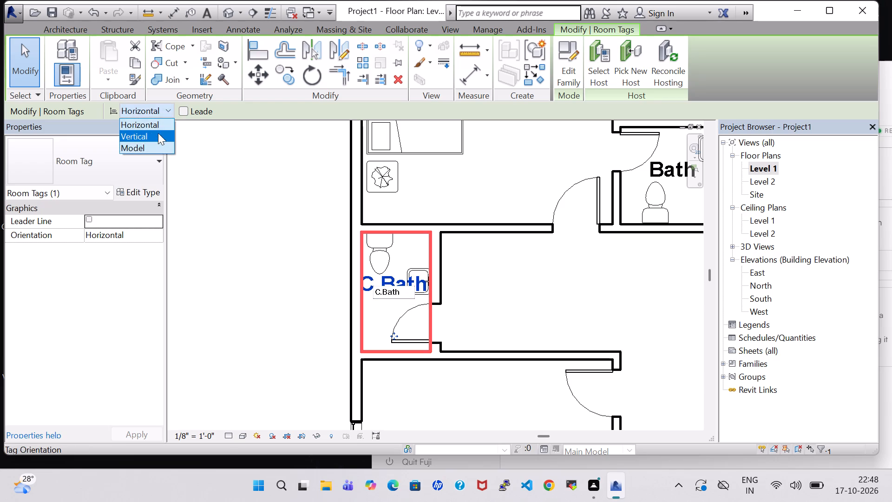
pyautogui.click(158, 133)
pyautogui.click(481, 274)
pyautogui.scroll(-3, 484, 282)
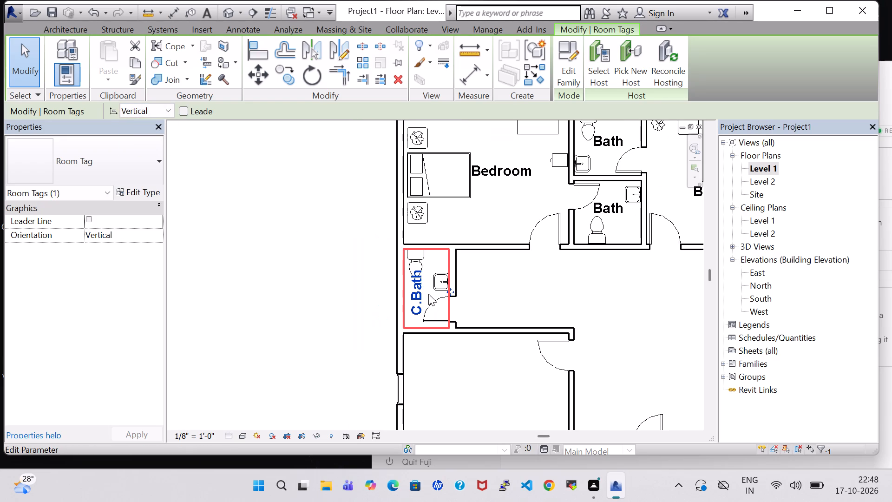
pyautogui.press('Right')
pyautogui.press('Right')
pyautogui.press('Right')
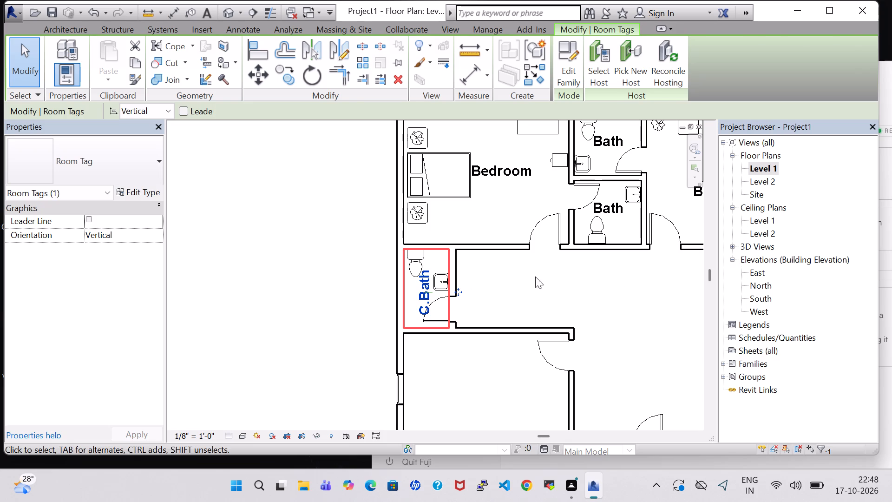
pyautogui.click(533, 284)
# Rename the southern of the two stacked baths between the bedrooms to A.Bath.
pyautogui.doubleClick(617, 205)
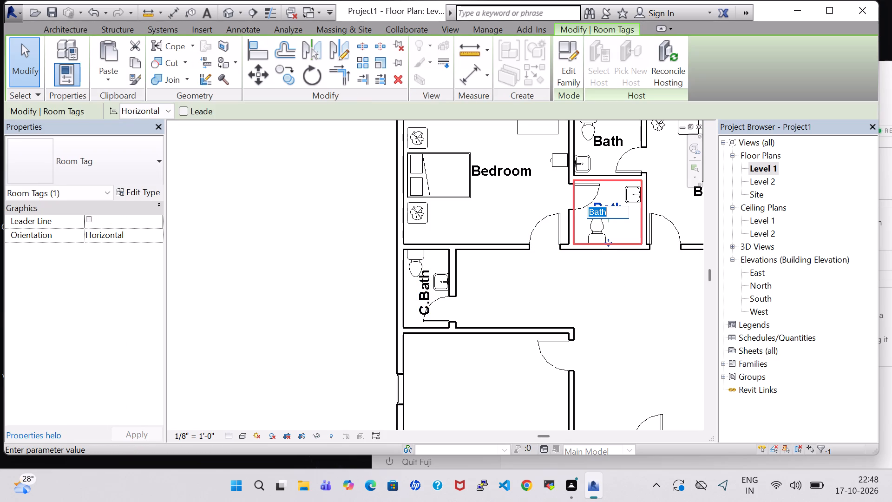
pyautogui.click(609, 213)
pyautogui.press('Left')
pyautogui.press('Left')
pyautogui.press('Left')
pyautogui.press('Left')
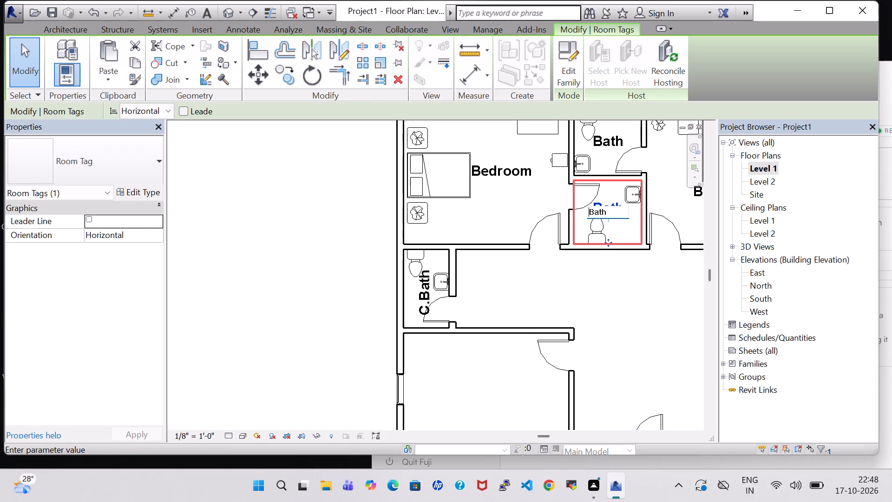
pyautogui.write('A.')
pyautogui.press('Return')
# Rename the northern bath between the bedrooms to A.Bath.
pyautogui.doubleClick(604, 142)
pyautogui.click(590, 142)
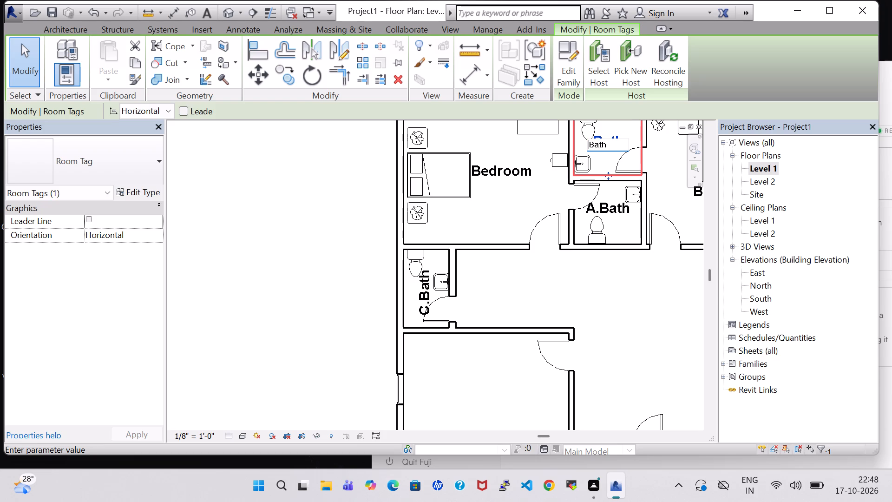
pyautogui.press('a')
pyautogui.press('BackSpace')
pyautogui.hotkey('shift', 'a')
pyautogui.press('.')
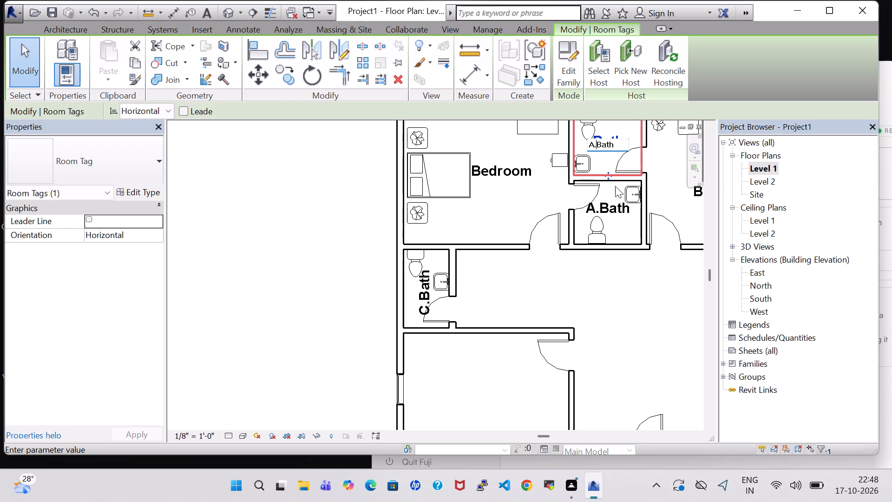
pyautogui.press('Return')
pyautogui.click(648, 304)
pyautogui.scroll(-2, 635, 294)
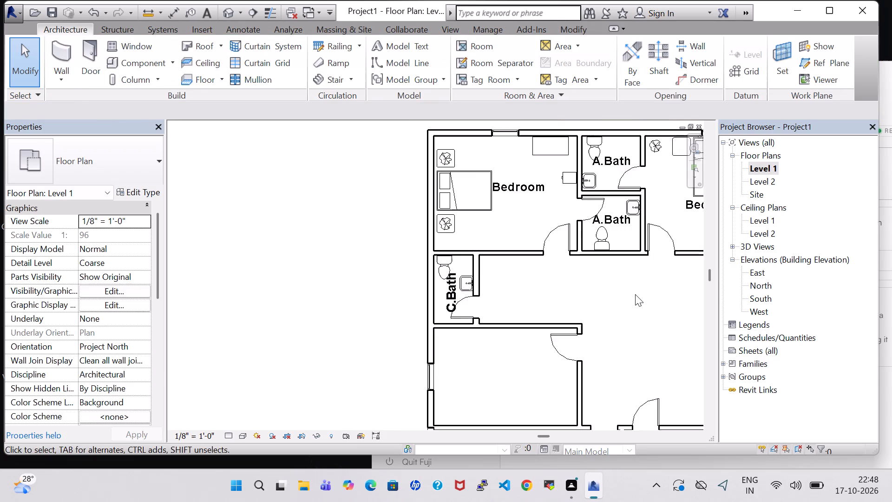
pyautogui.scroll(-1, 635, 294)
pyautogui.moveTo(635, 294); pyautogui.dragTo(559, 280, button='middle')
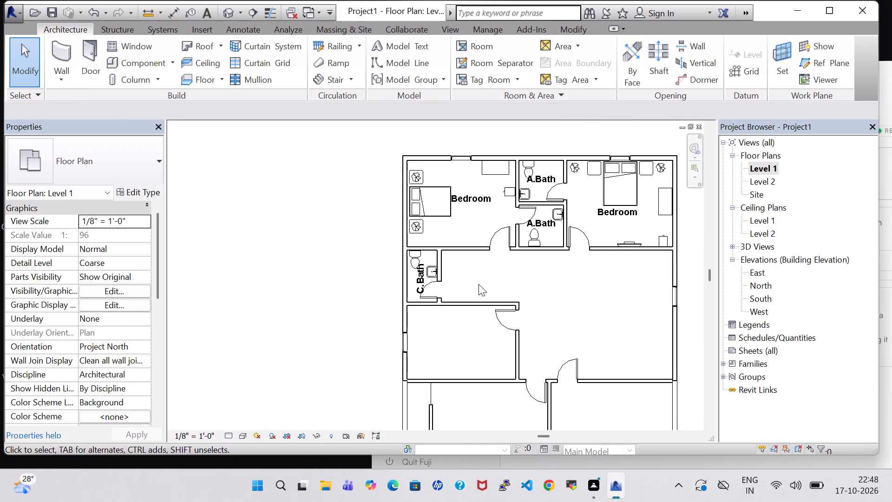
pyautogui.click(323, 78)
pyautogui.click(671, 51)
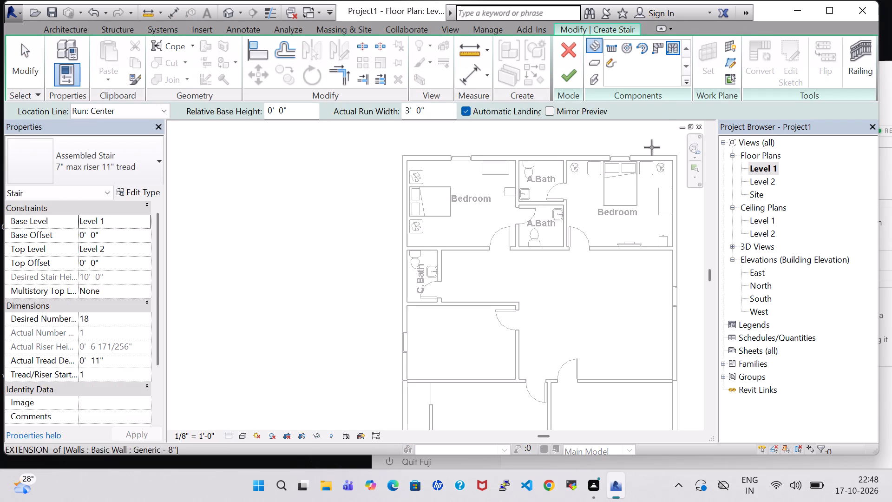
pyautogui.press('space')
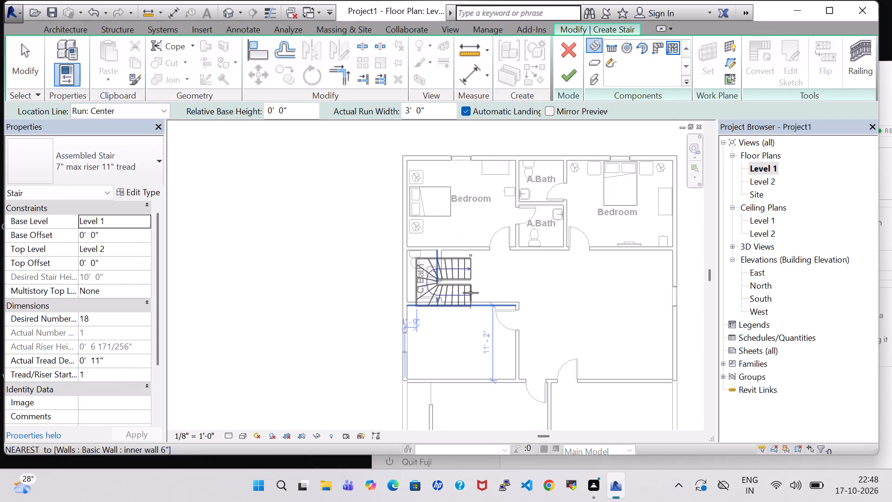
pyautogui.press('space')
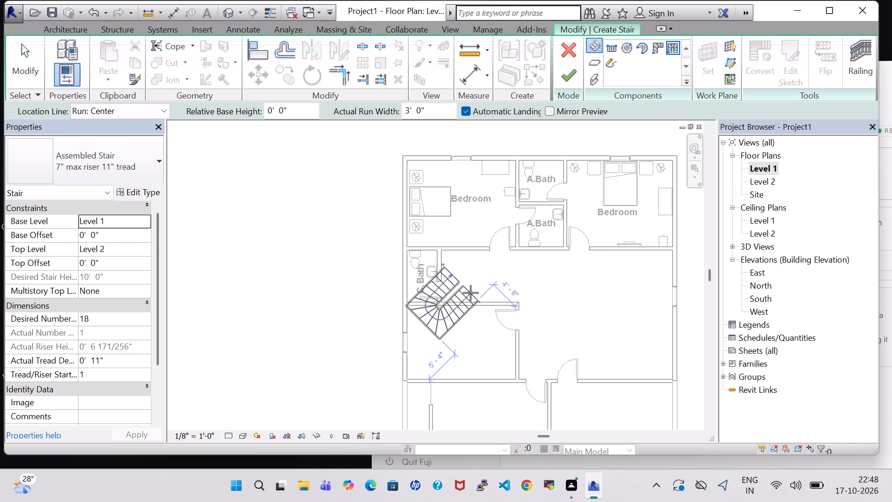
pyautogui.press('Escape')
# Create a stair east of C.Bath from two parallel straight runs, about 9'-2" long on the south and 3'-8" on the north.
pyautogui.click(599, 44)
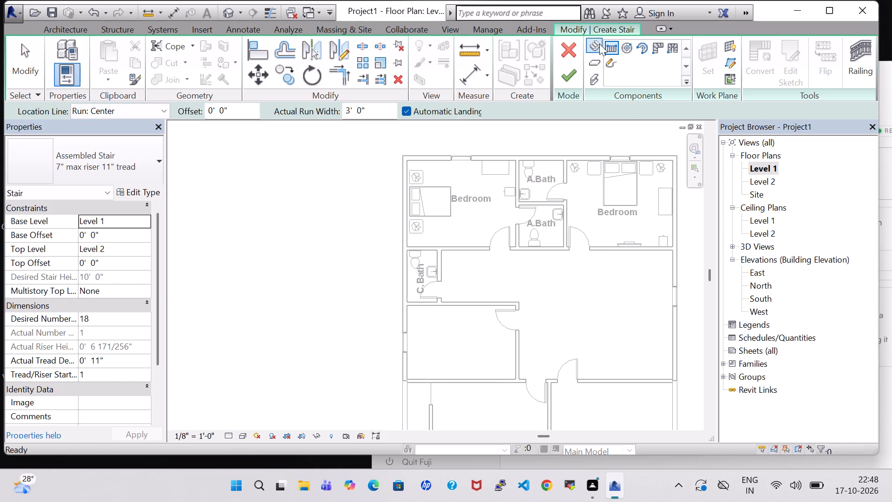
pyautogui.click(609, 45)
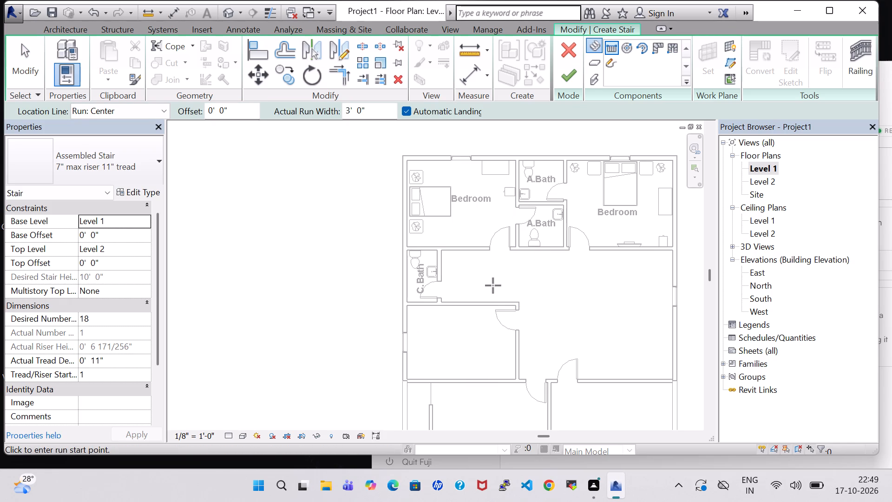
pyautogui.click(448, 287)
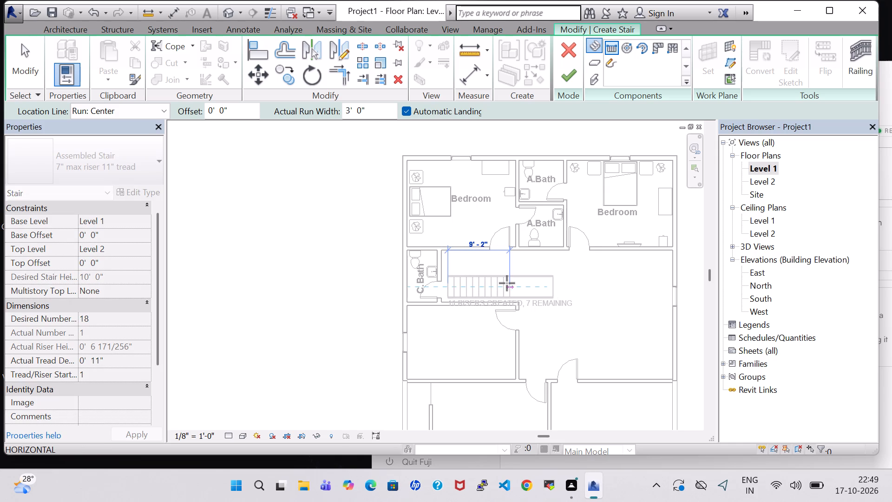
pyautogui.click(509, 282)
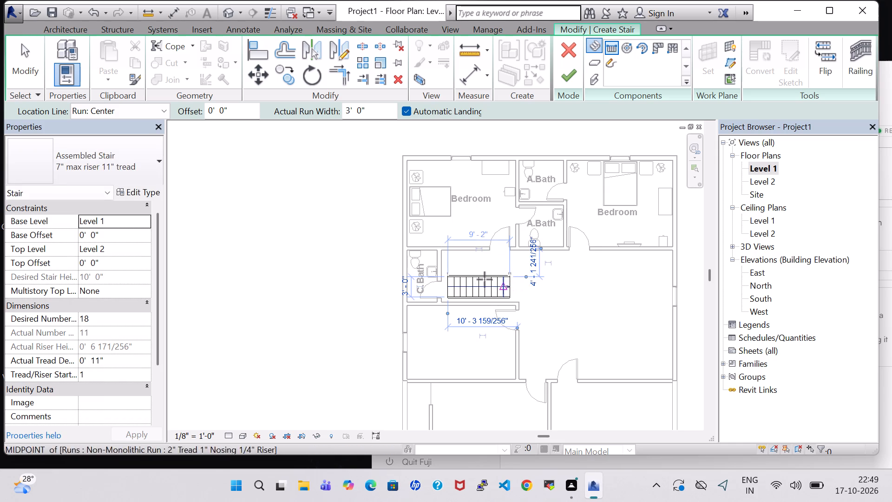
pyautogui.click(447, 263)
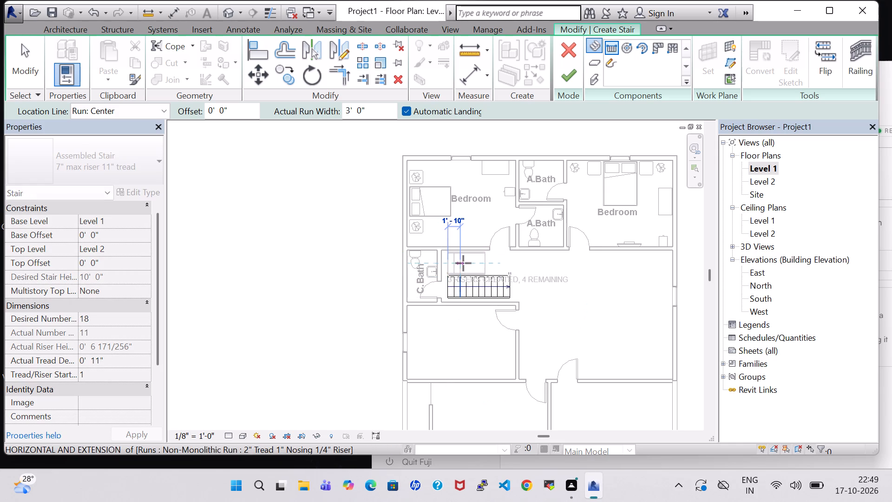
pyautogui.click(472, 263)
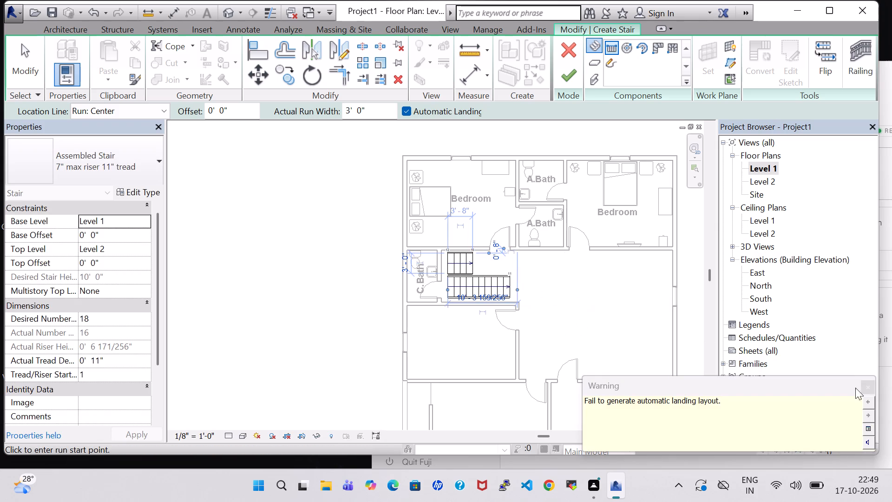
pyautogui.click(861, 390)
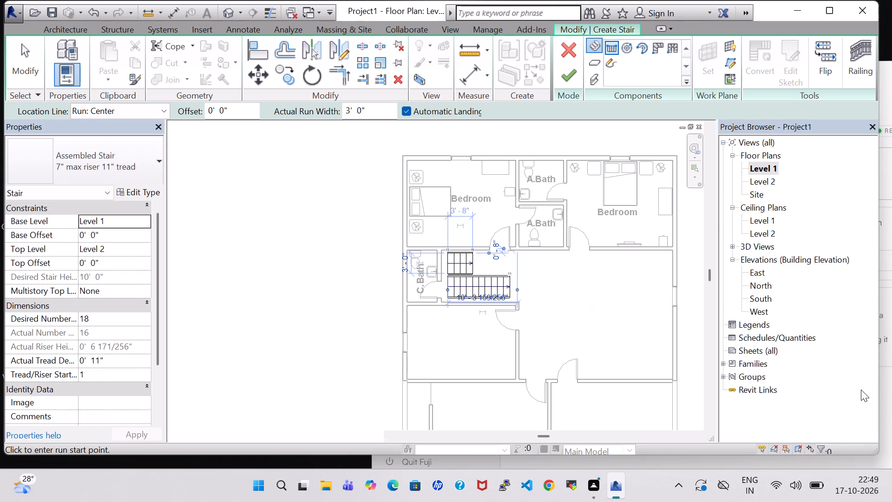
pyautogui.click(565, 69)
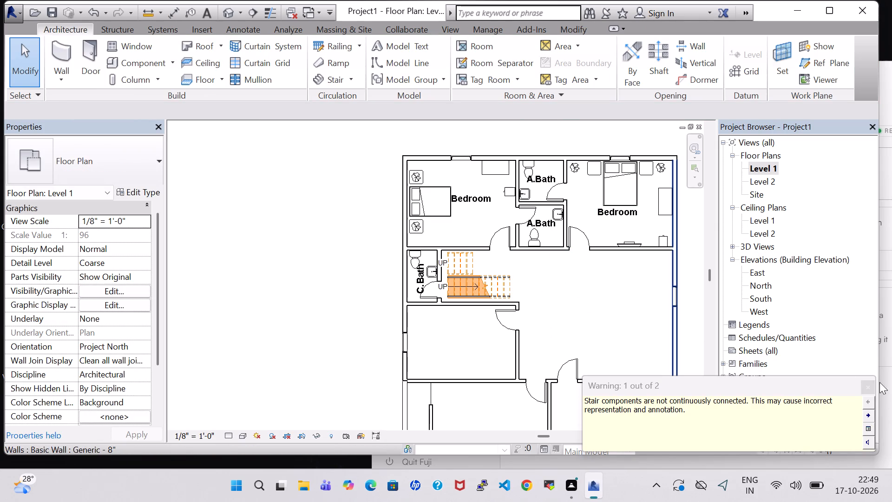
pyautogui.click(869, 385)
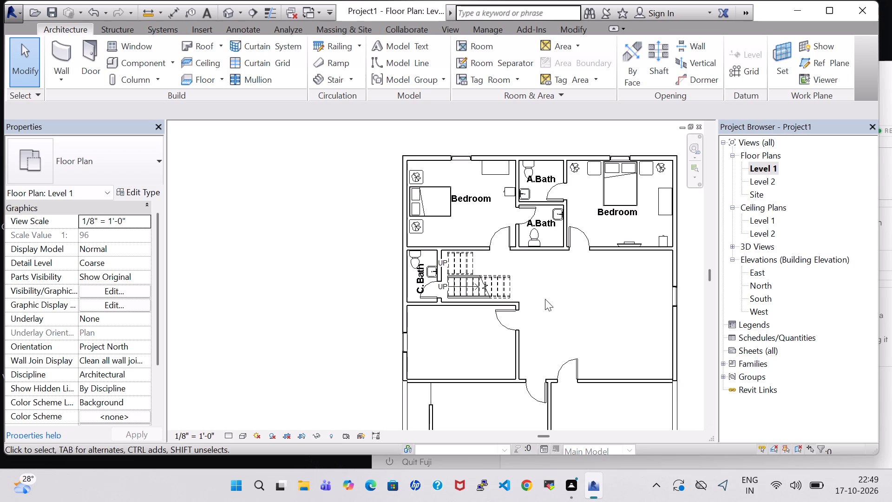
# Examine the two-run stair within the whole house in 3D, and return to the Level 1 floor plan.
pyautogui.click(230, 9)
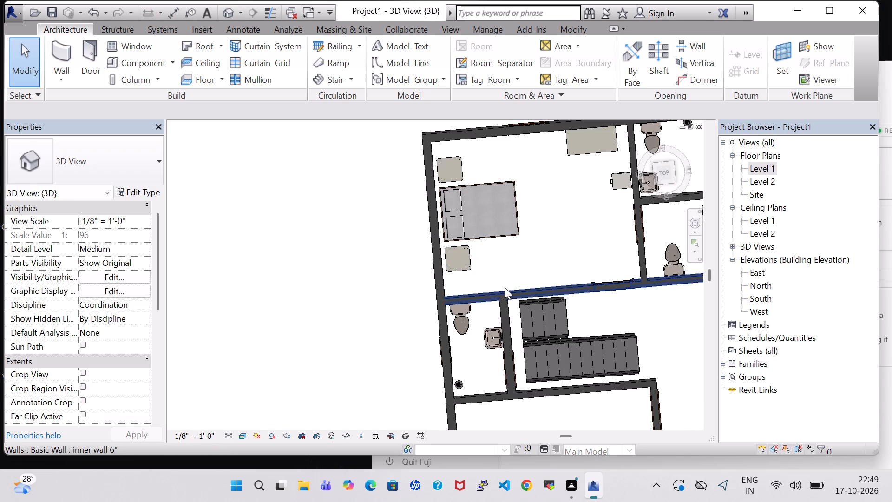
pyautogui.keyDown('shift'); pyautogui.moveTo(601, 321); pyautogui.dragTo(578, 259, button='middle'); pyautogui.keyUp('shift')
pyautogui.keyDown('shift'); pyautogui.middleClick(578, 259); pyautogui.keyUp('shift')
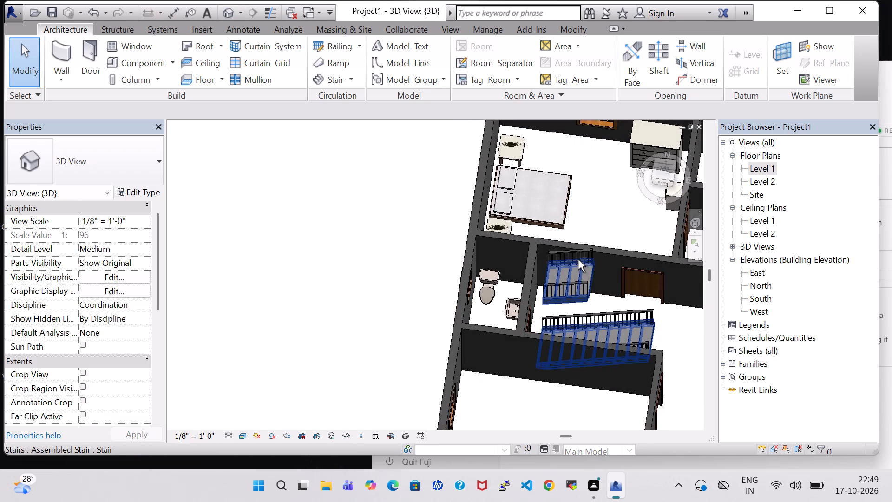
pyautogui.keyDown('shift'); pyautogui.middleClick(578, 259); pyautogui.keyUp('shift')
pyautogui.moveTo(472, 265); pyautogui.dragTo(395, 142, button='middle')
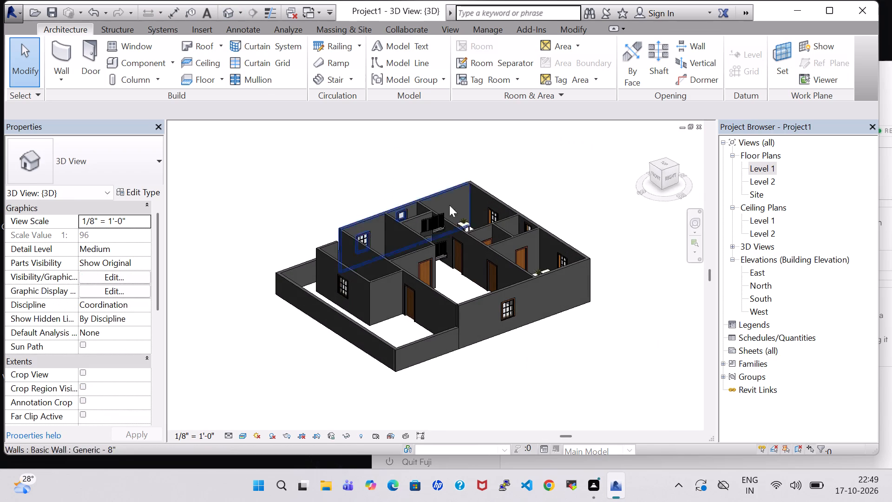
pyautogui.keyDown('shift'); pyautogui.moveTo(498, 166); pyautogui.dragTo(539, 283, button='middle'); pyautogui.keyUp('shift')
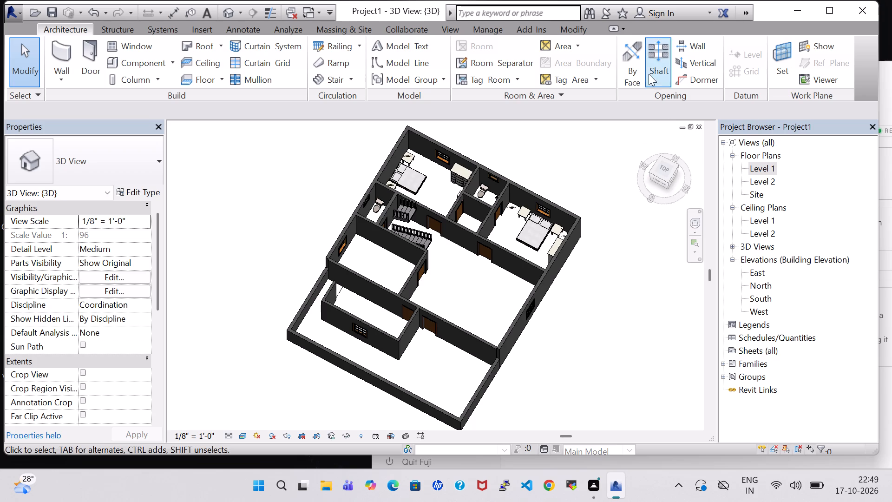
pyautogui.doubleClick(764, 167)
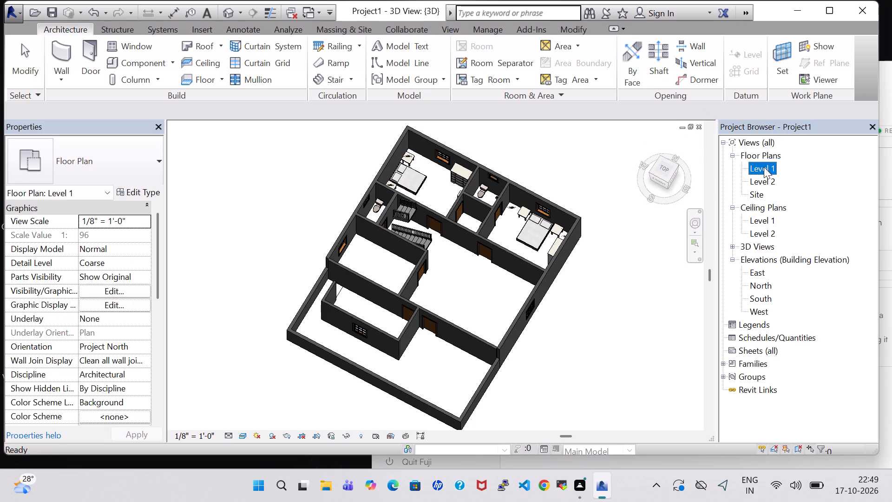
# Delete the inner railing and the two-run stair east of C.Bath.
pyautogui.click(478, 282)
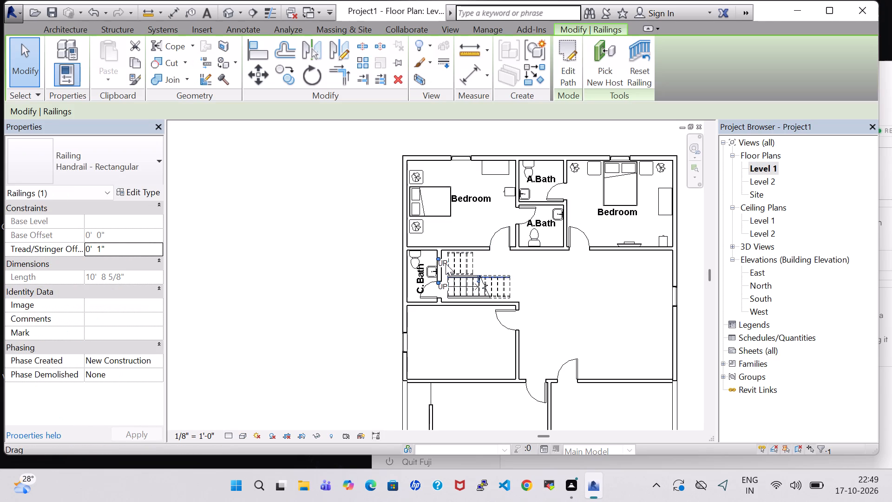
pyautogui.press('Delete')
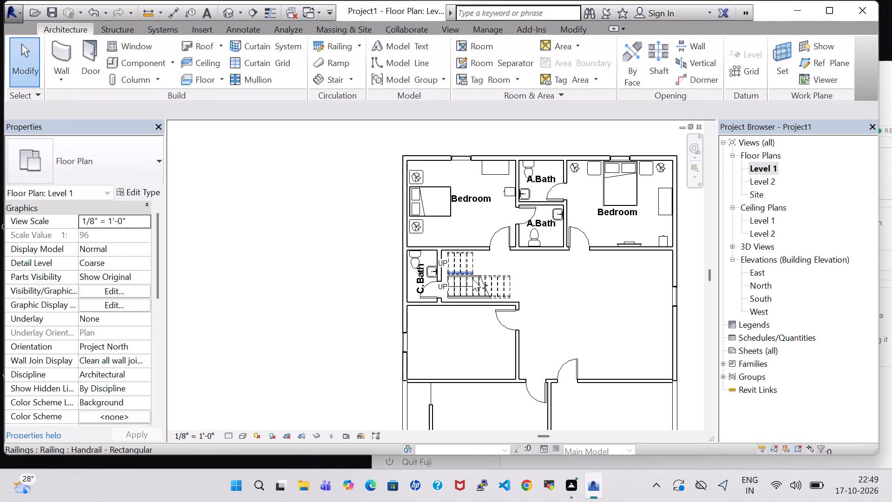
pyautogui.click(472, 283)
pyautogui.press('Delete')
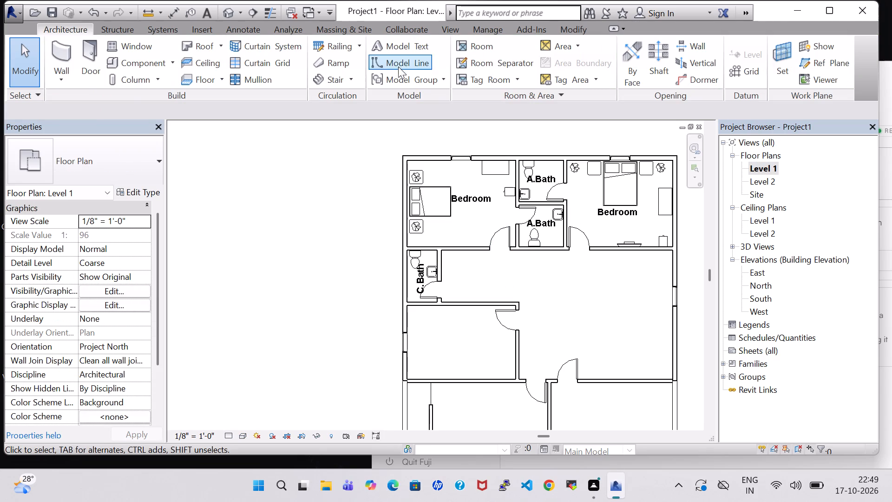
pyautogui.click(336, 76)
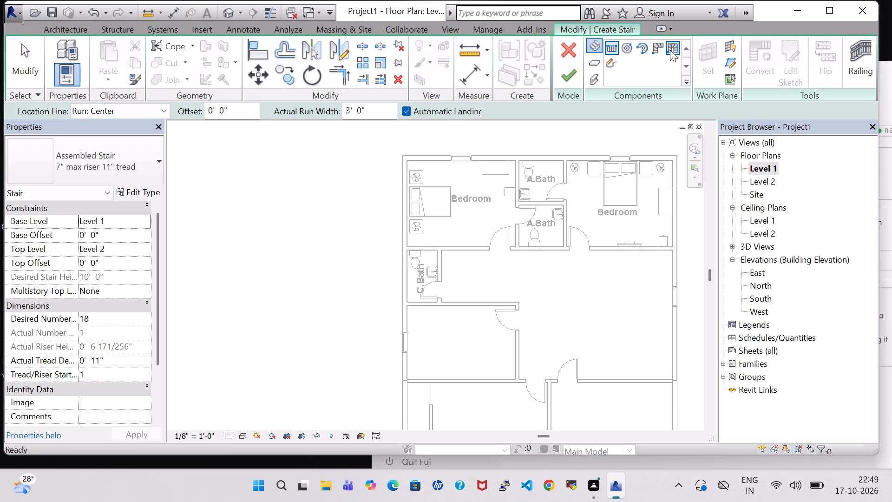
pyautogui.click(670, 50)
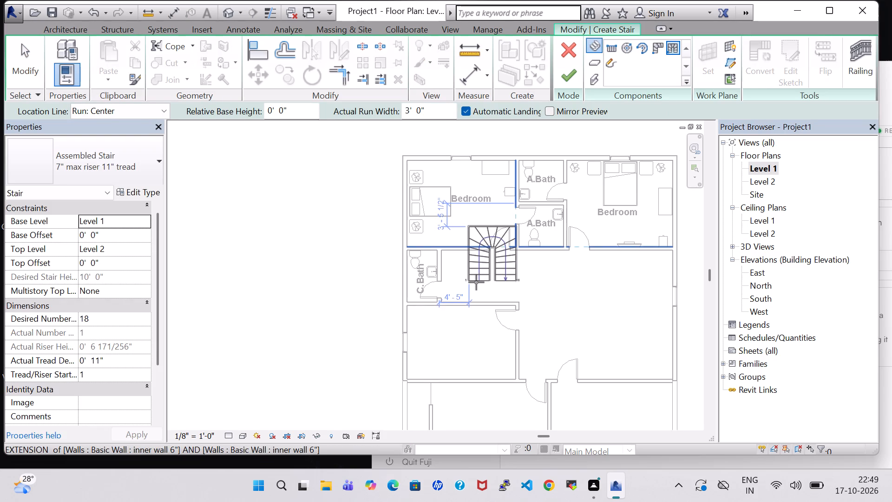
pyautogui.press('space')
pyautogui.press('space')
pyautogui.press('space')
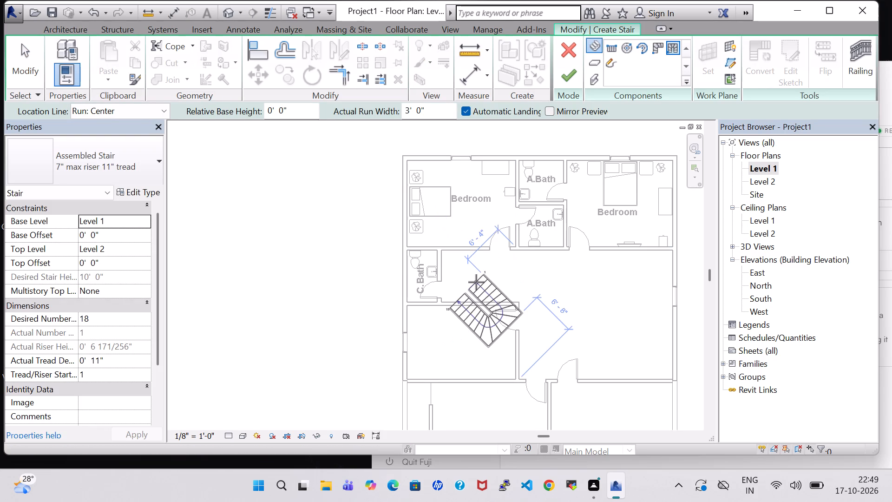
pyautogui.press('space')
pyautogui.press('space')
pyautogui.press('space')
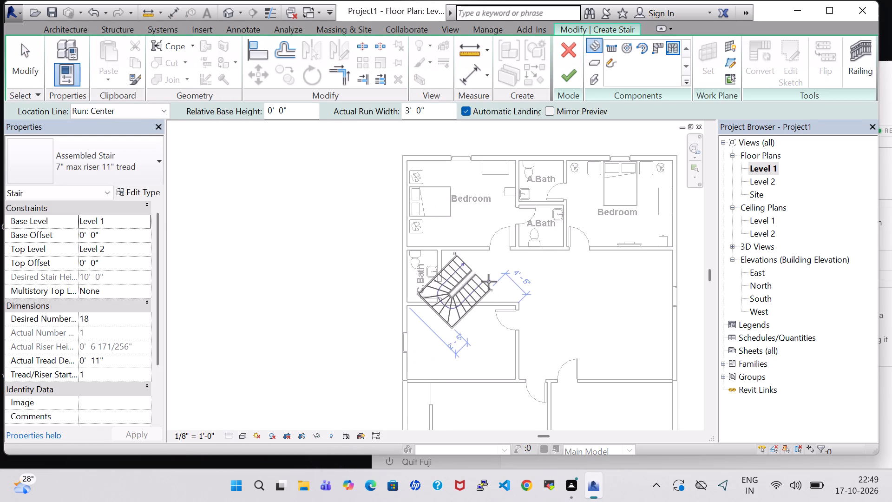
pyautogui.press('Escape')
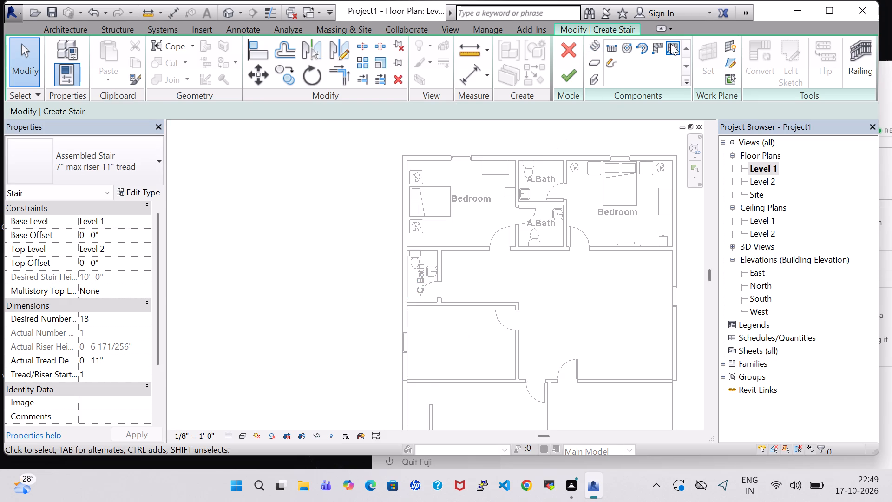
# Place a U-shaped winder stair run just east of C.Bath, rotated so both flights open to the east.
pyautogui.click(670, 46)
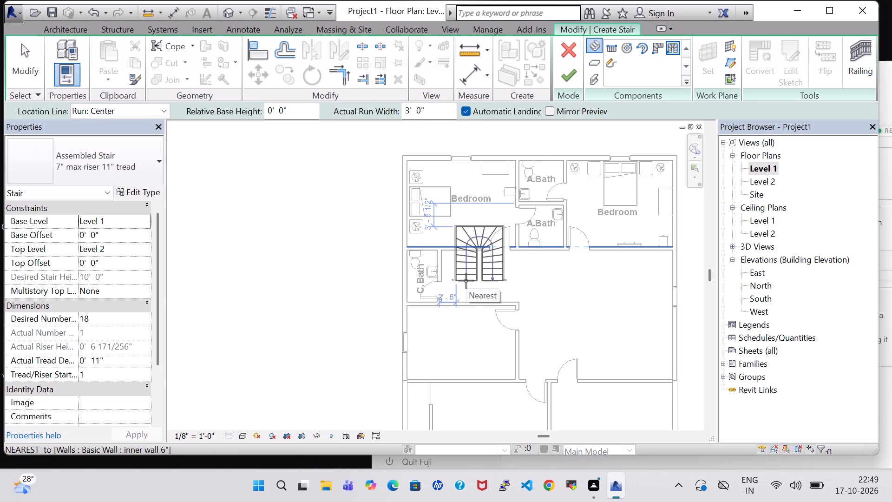
pyautogui.press('space')
pyautogui.scroll(5, 492, 285)
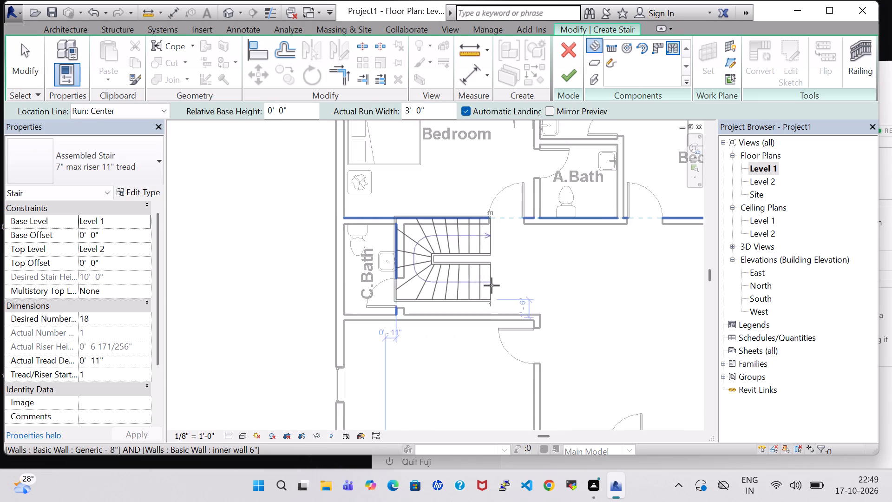
pyautogui.scroll(3, 492, 285)
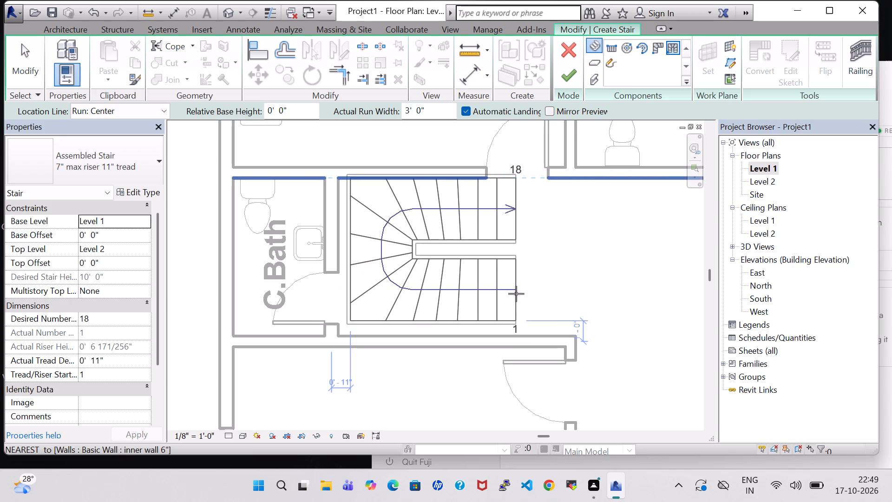
pyautogui.scroll(6, 516, 295)
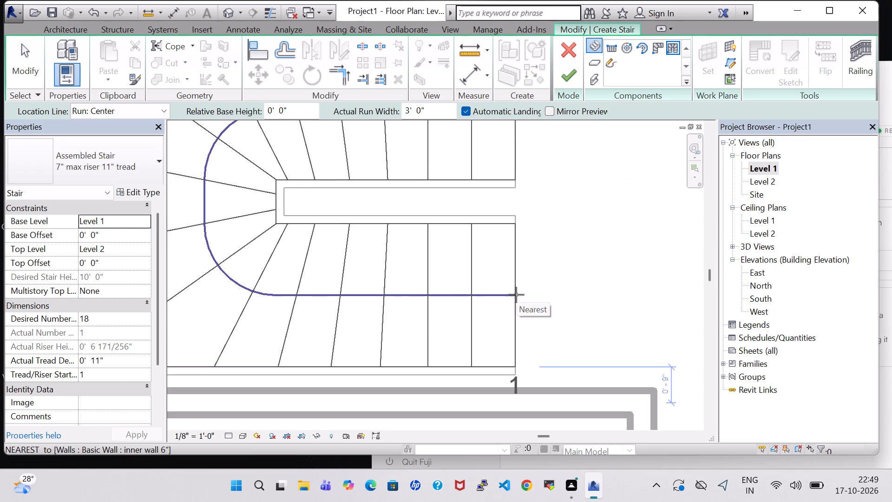
pyautogui.click(516, 302)
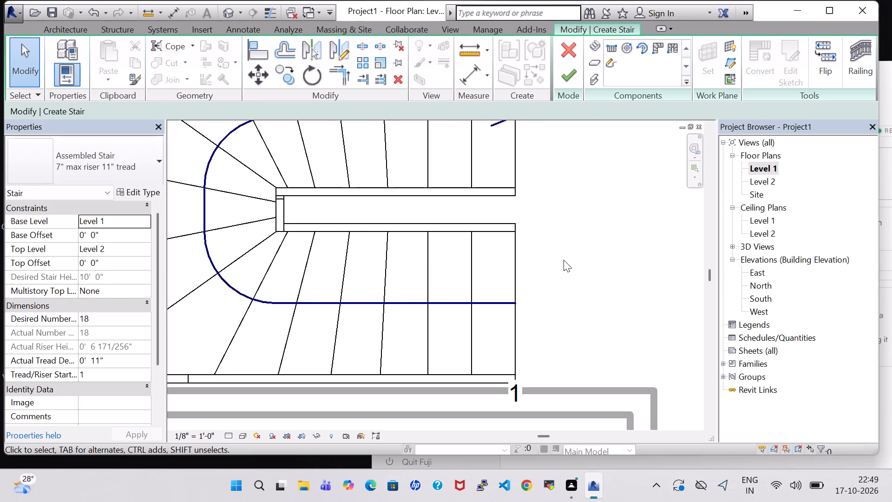
pyautogui.scroll(-6, 564, 260)
pyautogui.press('Escape')
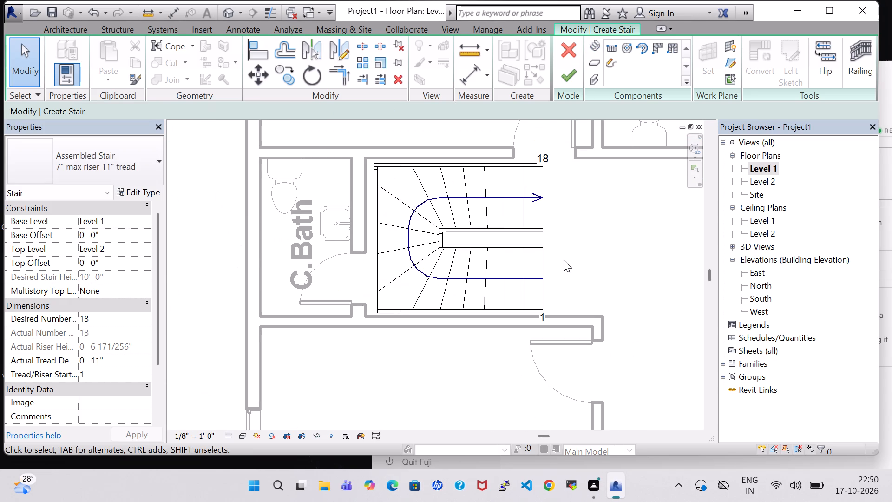
# Shorten the north flight of the U-shaped winder run so that it ends at riser 16.
pyautogui.click(541, 204)
pyautogui.moveTo(541, 198); pyautogui.dragTo(527, 198)
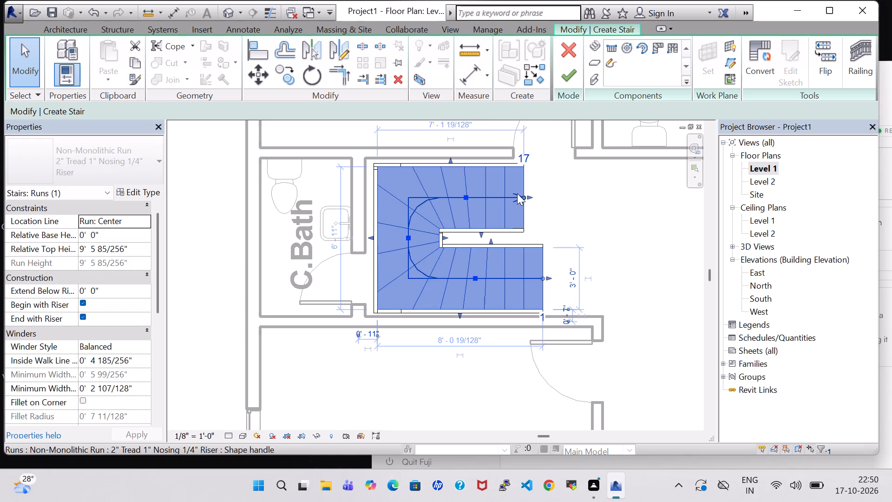
pyautogui.moveTo(524, 196); pyautogui.dragTo(504, 197)
pyautogui.click(564, 199)
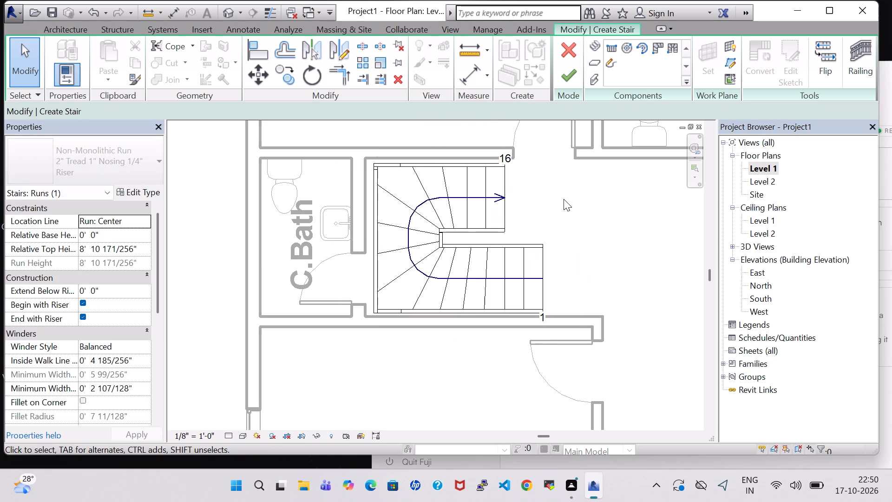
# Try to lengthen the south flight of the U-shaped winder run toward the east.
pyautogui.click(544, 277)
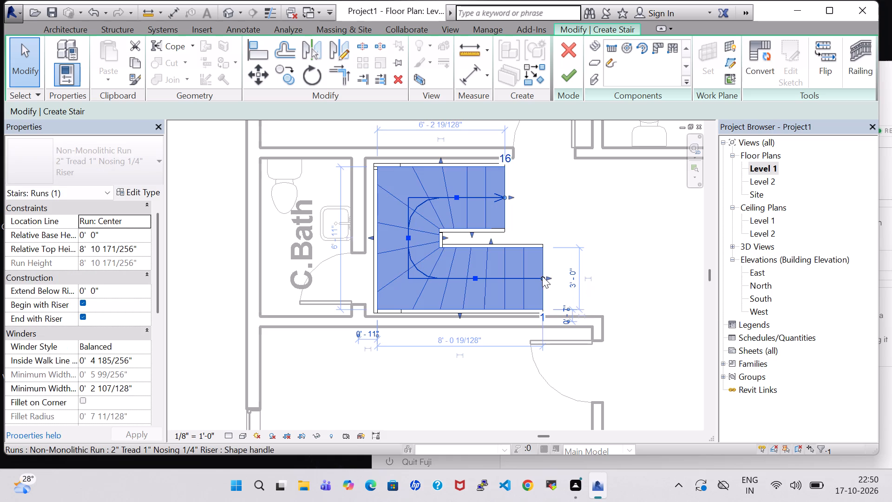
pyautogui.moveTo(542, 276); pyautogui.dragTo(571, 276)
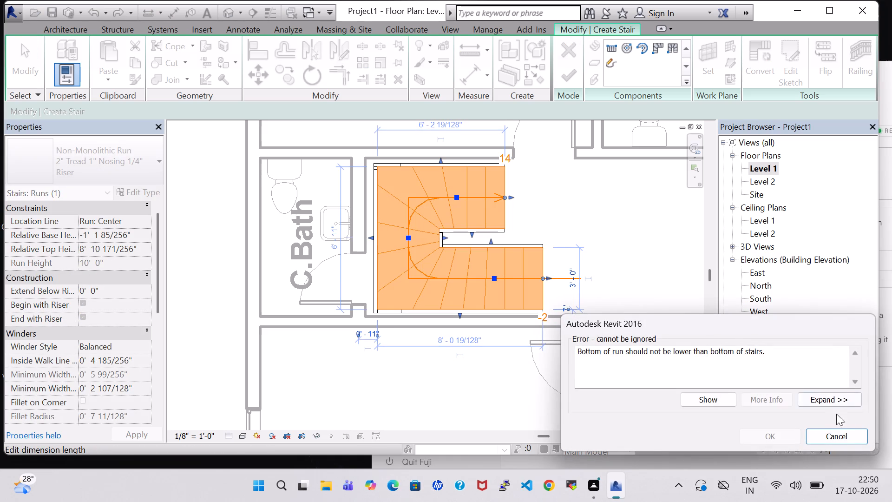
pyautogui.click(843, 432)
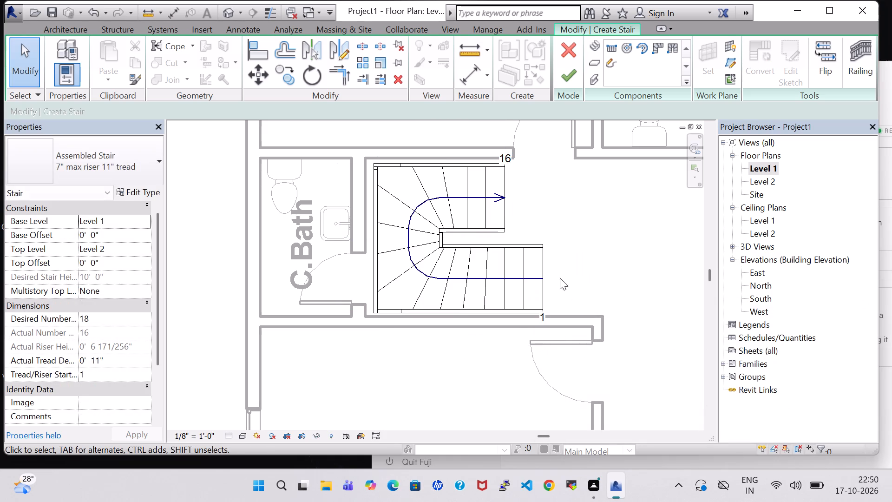
# Finish the U-shaped winder stair, check it in the 3D view, and return to the Level 1 floor plan.
pyautogui.scroll(-1, 548, 241)
pyautogui.click(567, 82)
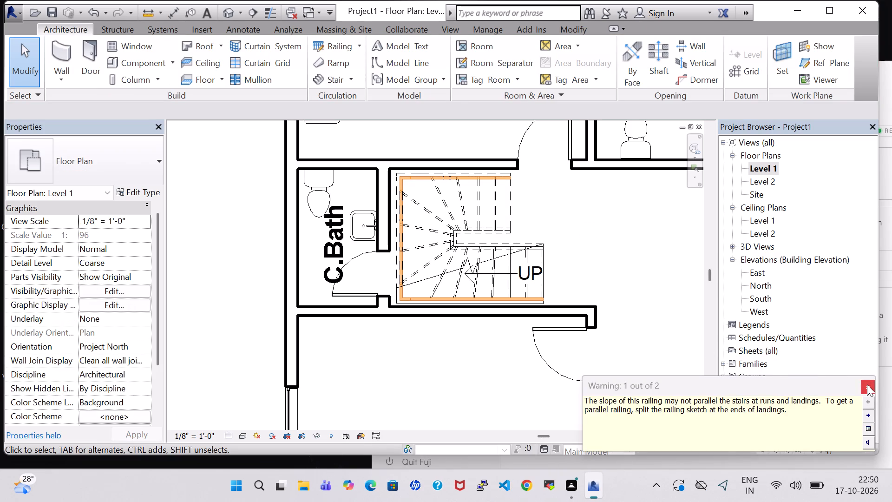
pyautogui.click(867, 384)
pyautogui.click(225, 10)
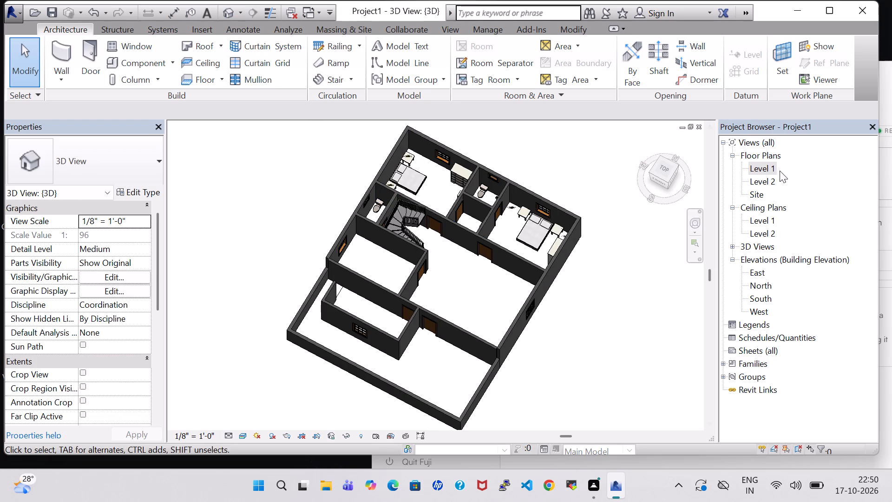
pyautogui.doubleClick(768, 170)
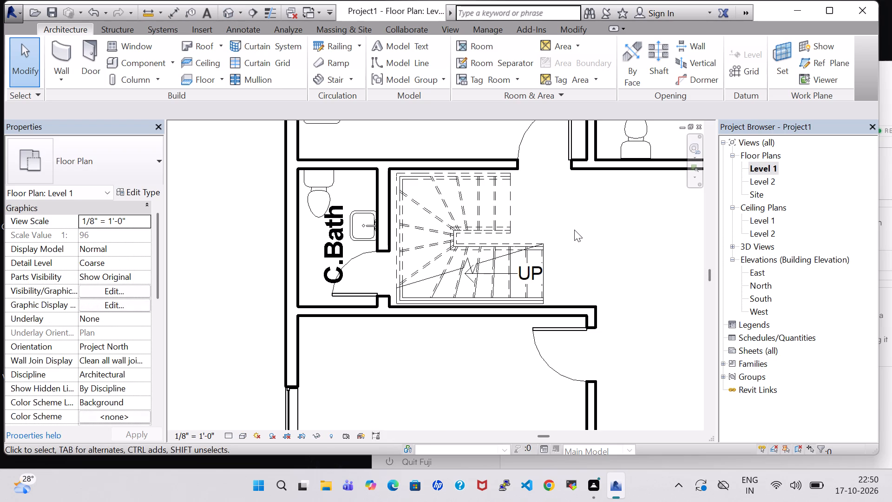
# Place a tagged room in the open hall over the winder stair and name it Stair.
pyautogui.scroll(-2, 574, 230)
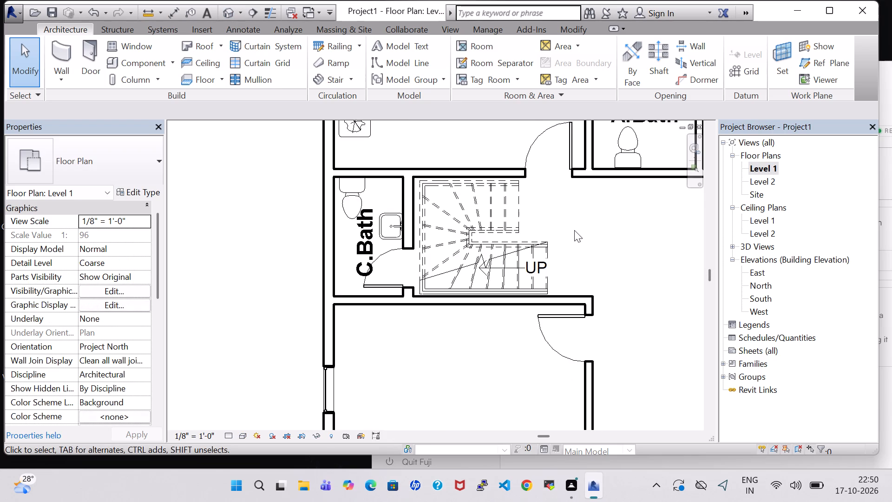
pyautogui.scroll(-3, 574, 230)
pyautogui.moveTo(574, 230); pyautogui.dragTo(540, 241, button='middle')
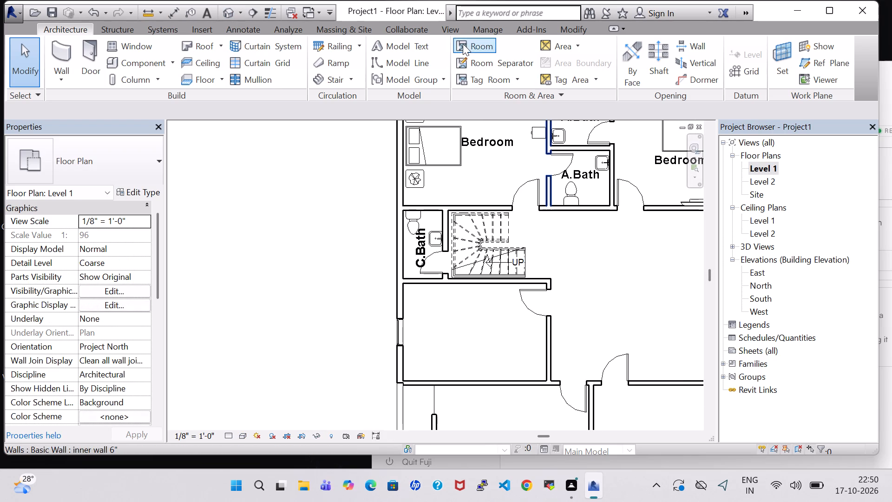
pyautogui.click(463, 44)
pyautogui.click(502, 242)
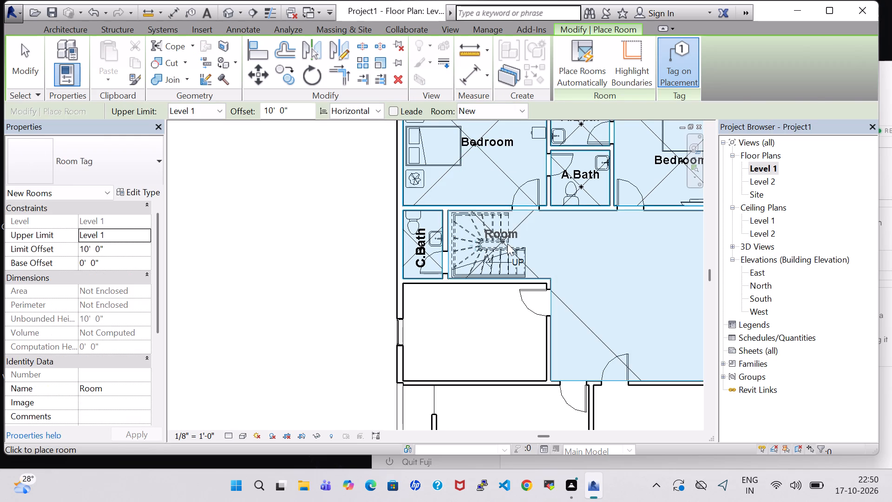
pyautogui.press('Escape')
pyautogui.press('Escape')
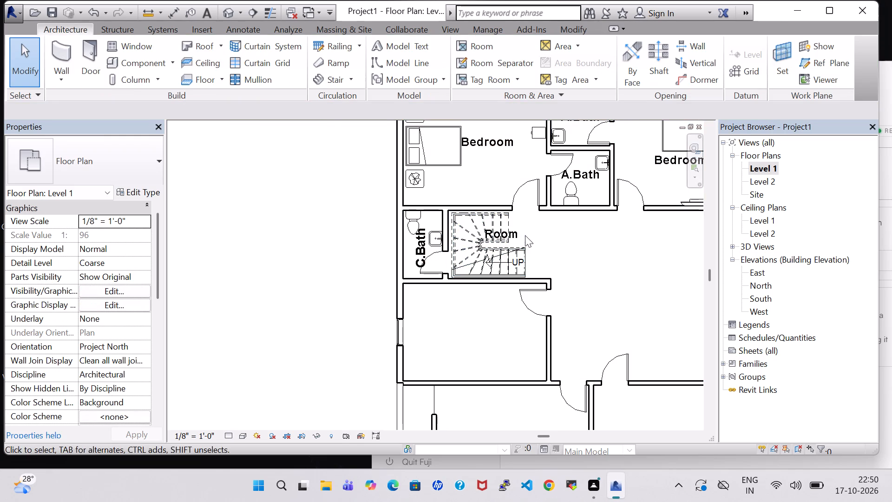
pyautogui.scroll(3, 523, 234)
pyautogui.doubleClick(518, 234)
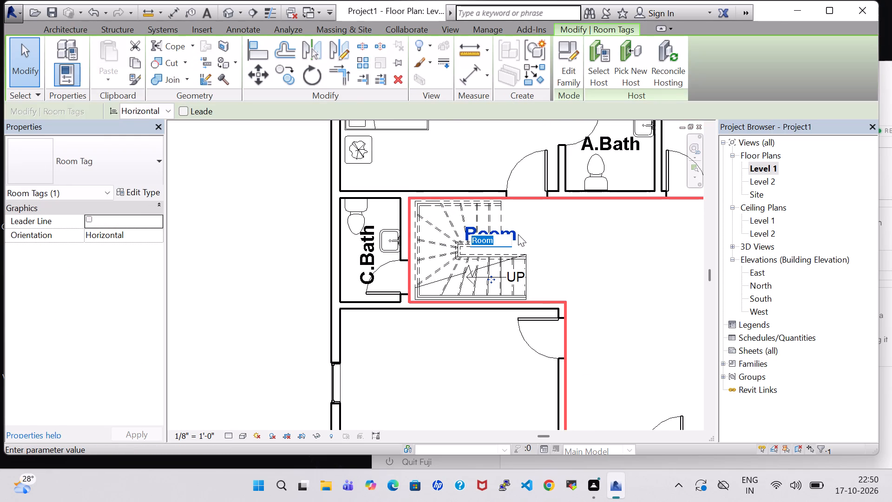
pyautogui.press('BackSpace')
pyautogui.write('Stair')
pyautogui.press('Return')
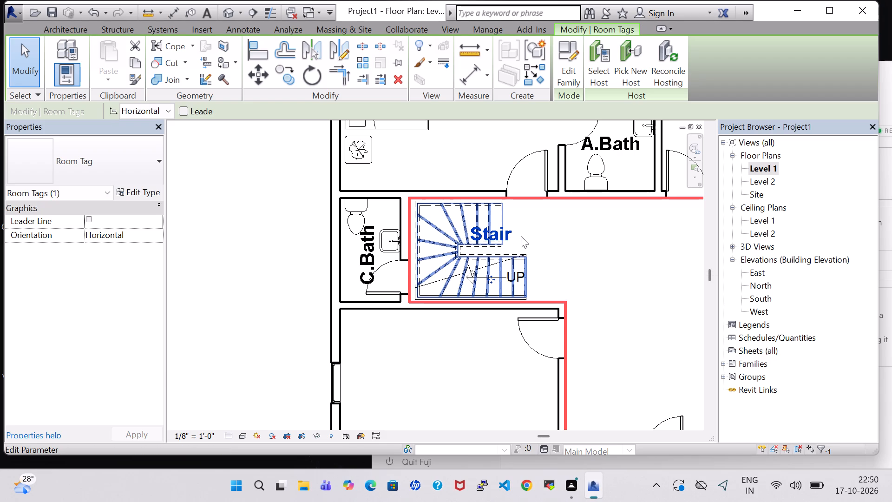
# Nudge the Stair room tag slightly south and east over the stair.
pyautogui.press('Down')
pyautogui.press('Down')
pyautogui.press('Down')
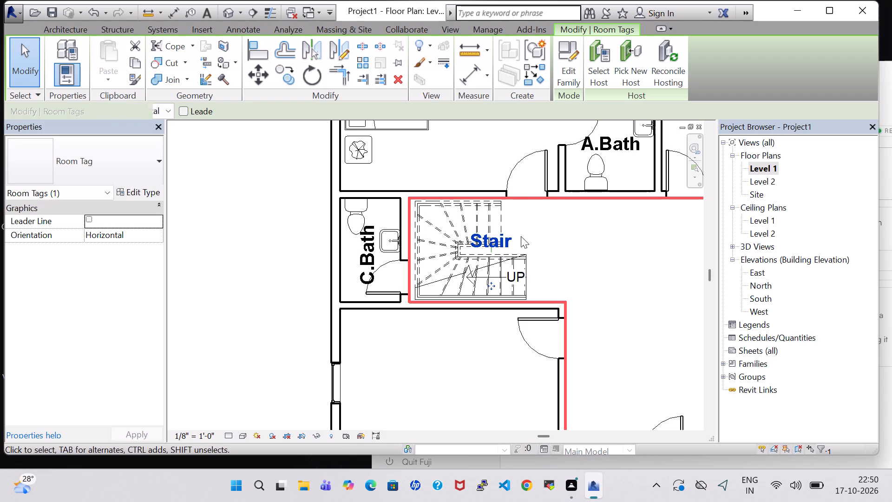
pyautogui.press('Down')
pyautogui.press('Right')
pyautogui.press('Right')
pyautogui.click(620, 263)
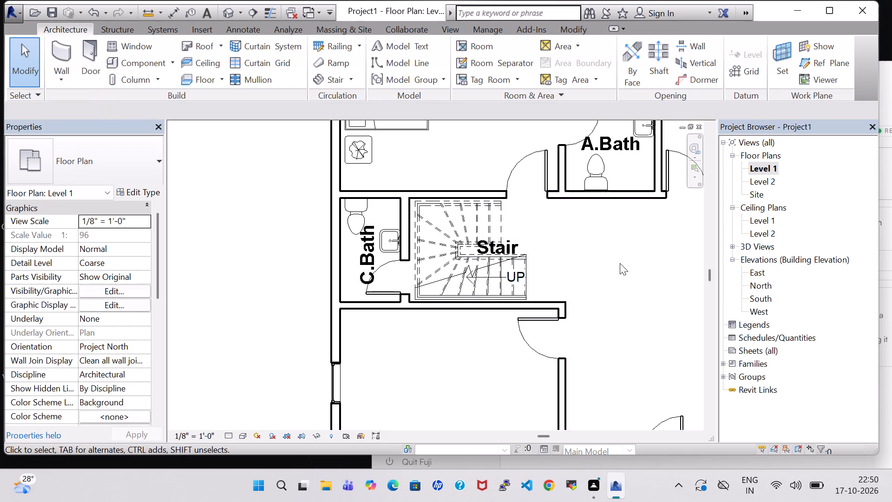
# Examine the low west, south and east walls enclosing the porch and parking.
pyautogui.scroll(-5, 605, 263)
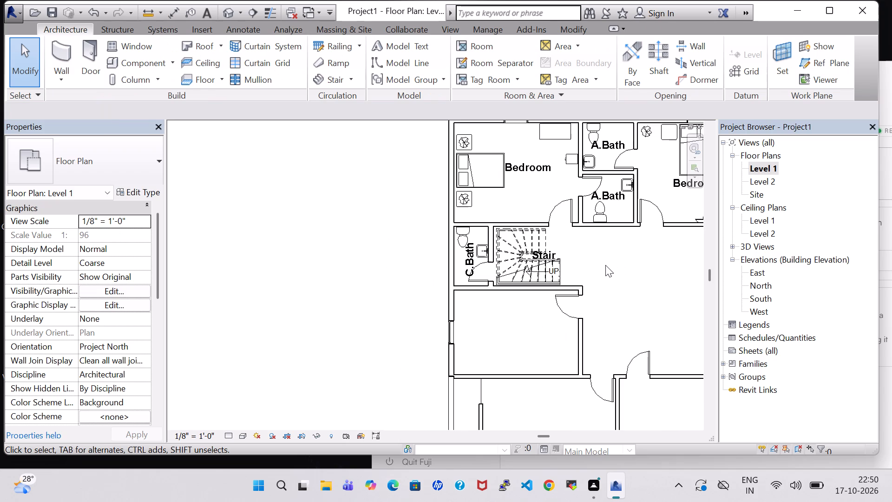
pyautogui.scroll(-1, 605, 265)
pyautogui.moveTo(605, 265); pyautogui.dragTo(545, 262, button='middle')
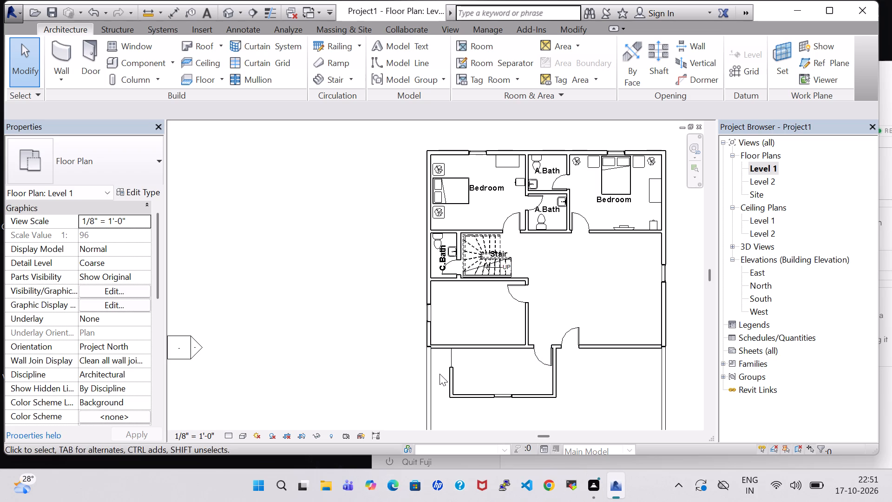
pyautogui.click(424, 387)
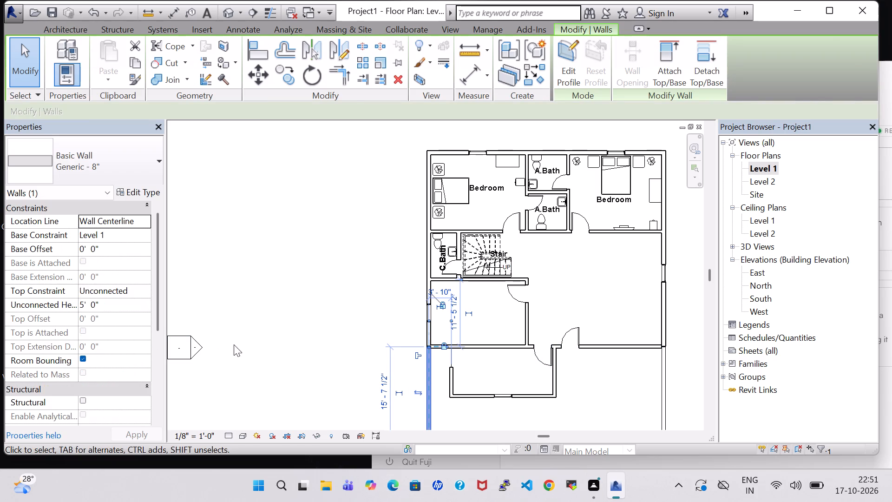
pyautogui.click(252, 344)
pyautogui.moveTo(252, 344); pyautogui.dragTo(244, 228, button='middle')
pyautogui.click(485, 324)
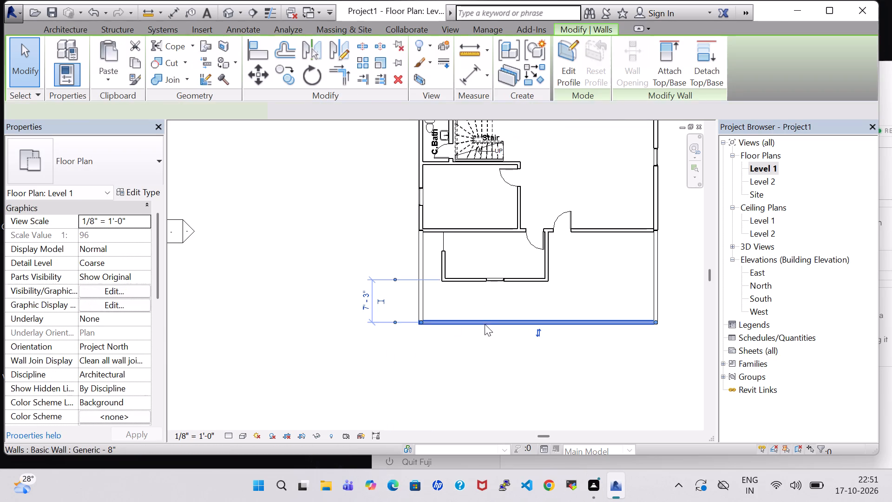
pyautogui.click(661, 284)
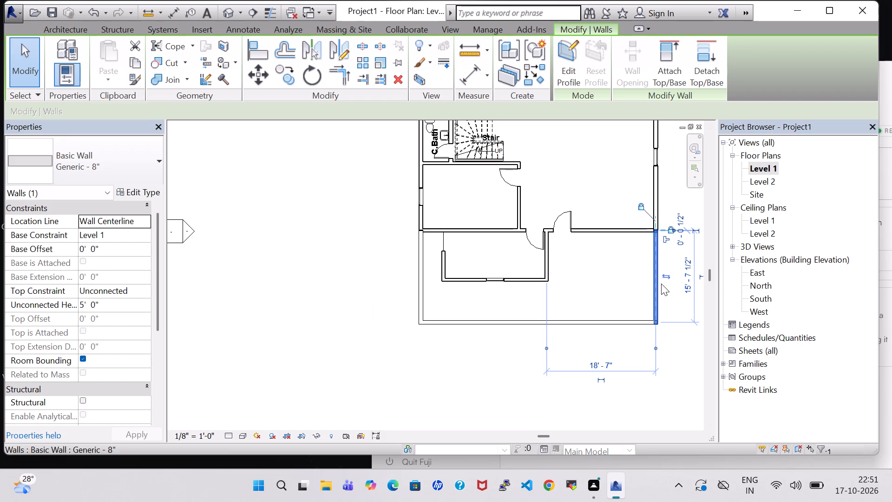
pyautogui.click(474, 355)
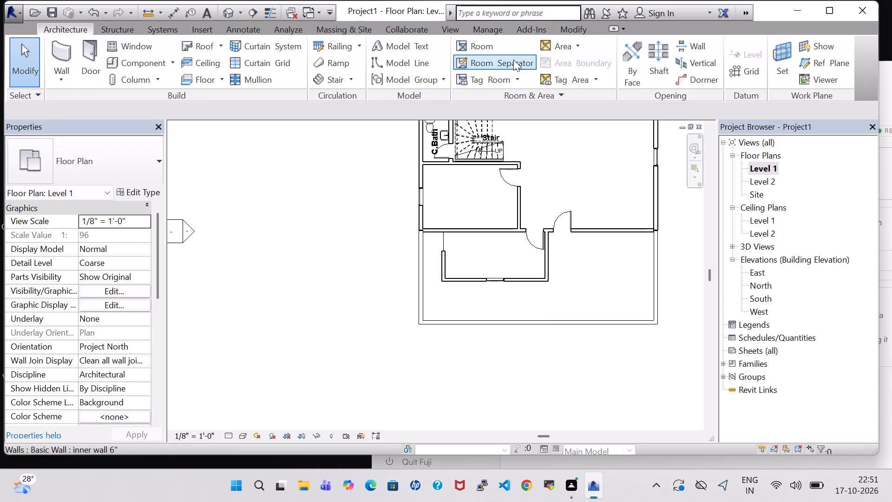
# Split the low south wall with gap at two points and delete the segment between, leaving an opening about 12 ft wide near its east end.
pyautogui.click(563, 34)
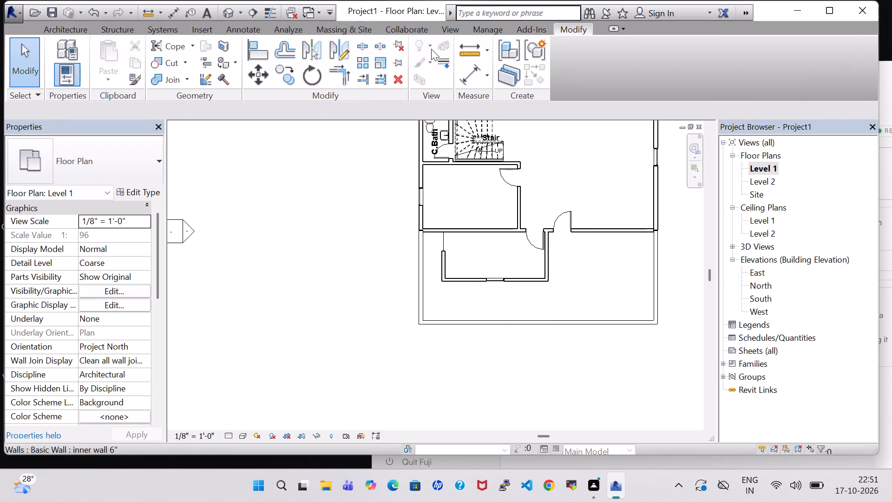
pyautogui.click(376, 44)
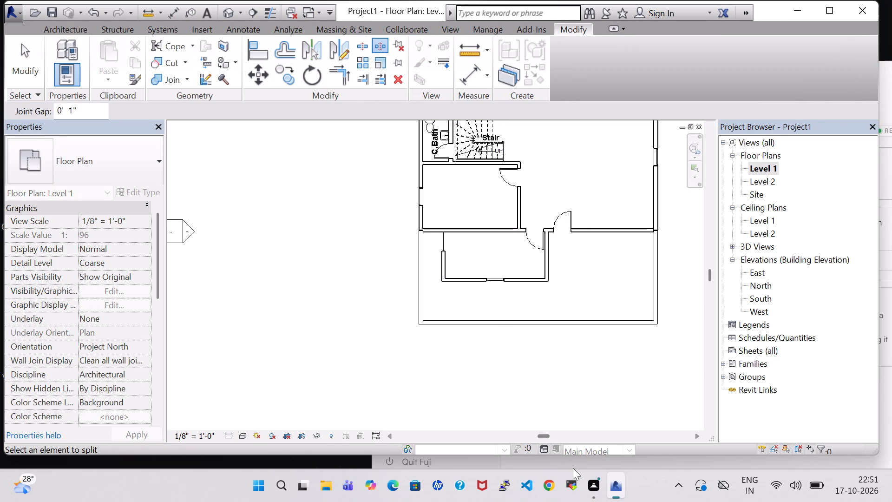
pyautogui.click(643, 319)
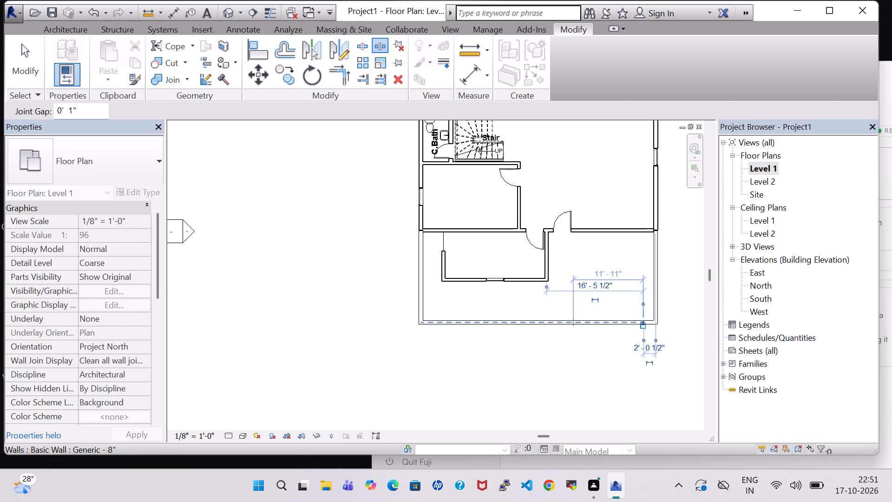
pyautogui.click(575, 322)
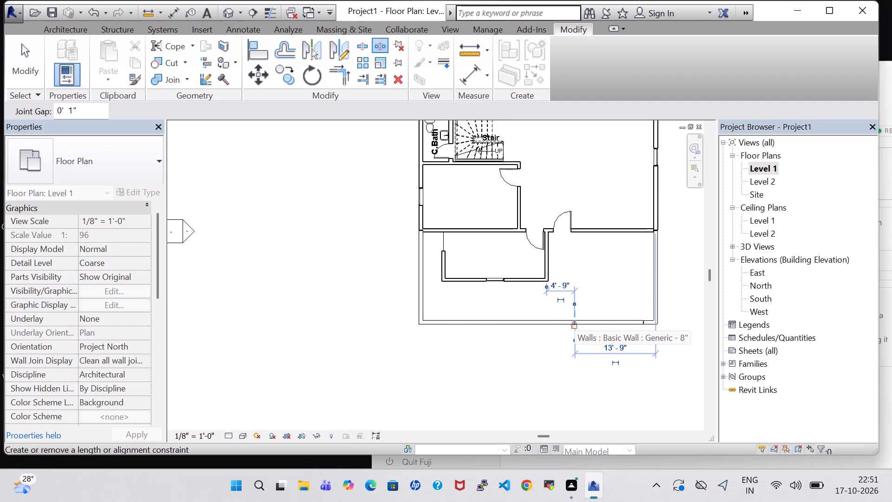
pyautogui.press('Escape')
pyautogui.press('Escape')
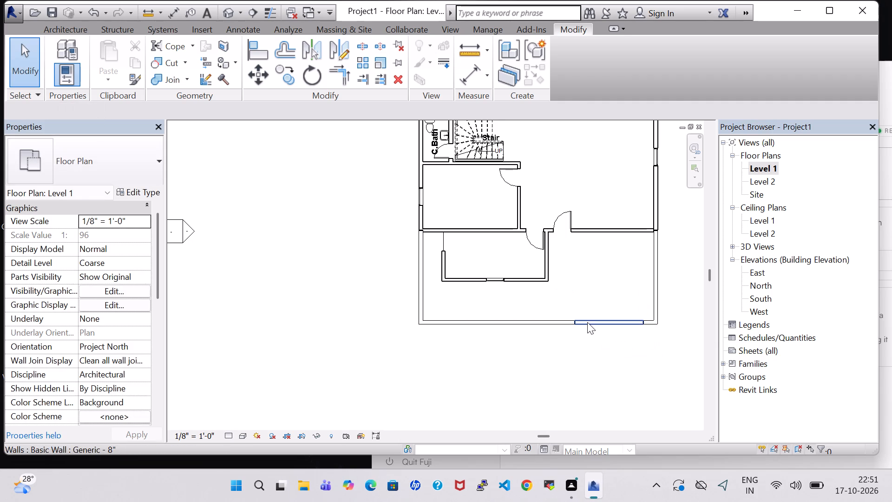
pyautogui.click(587, 322)
pyautogui.press('Delete')
pyautogui.click(598, 367)
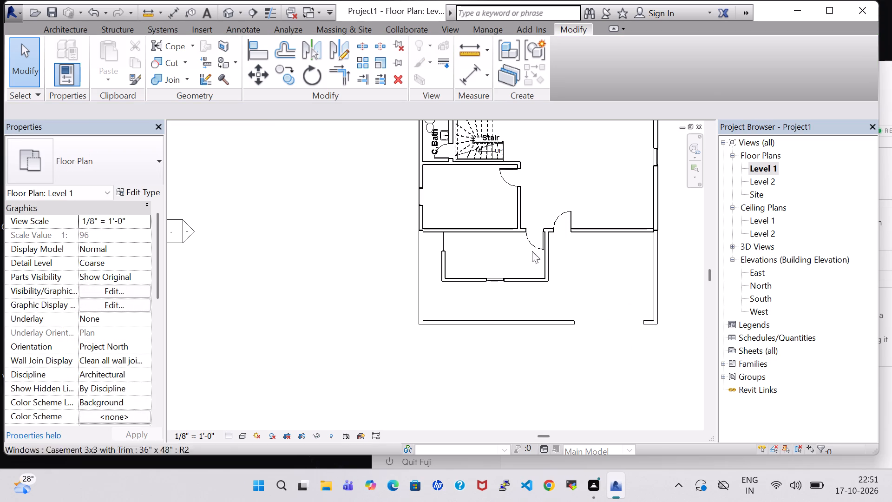
# Load the Sofa-Corbu family from the Seating folder of the Furniture library for placement.
pyautogui.moveTo(565, 162); pyautogui.dragTo(572, 273, button='middle')
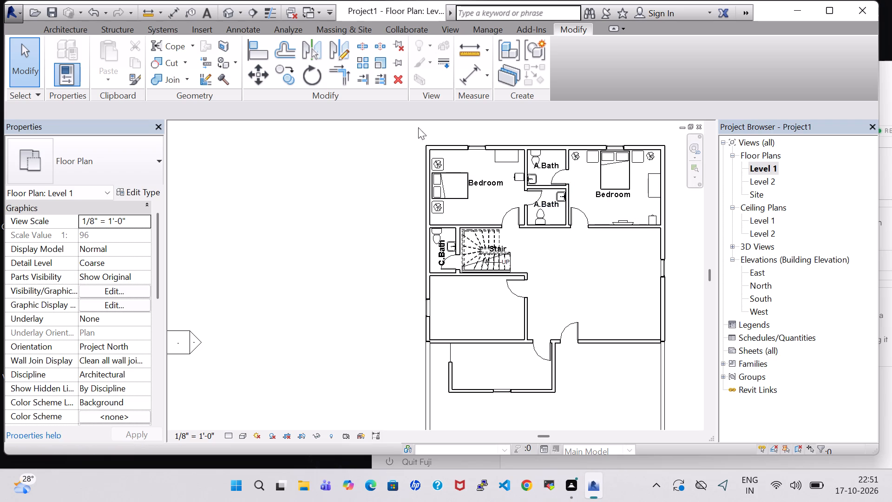
pyautogui.click(69, 30)
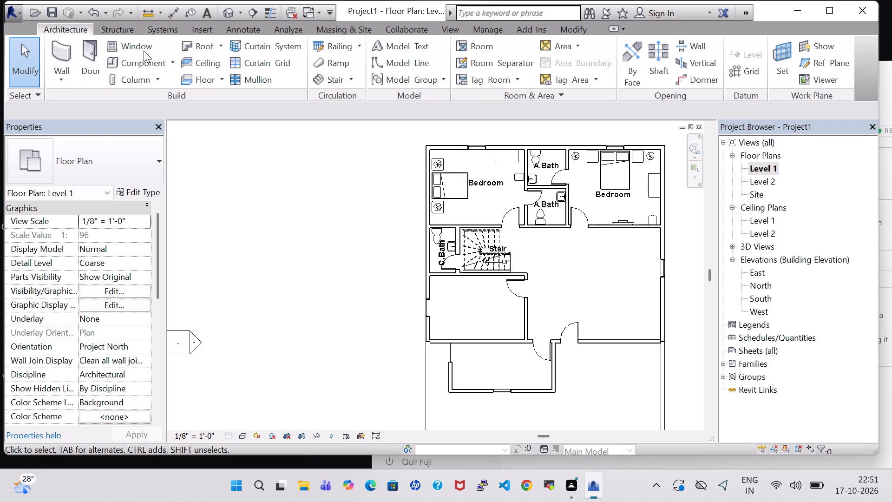
pyautogui.click(118, 59)
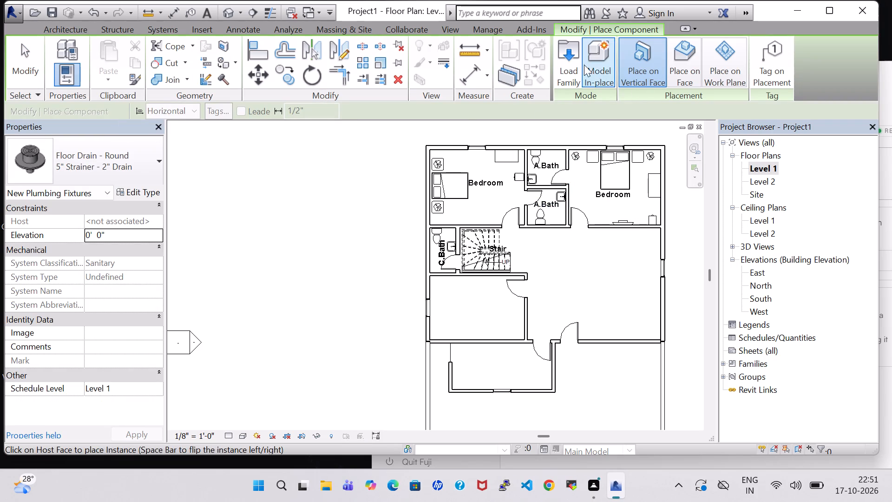
pyautogui.click(571, 64)
pyautogui.doubleClick(533, 318)
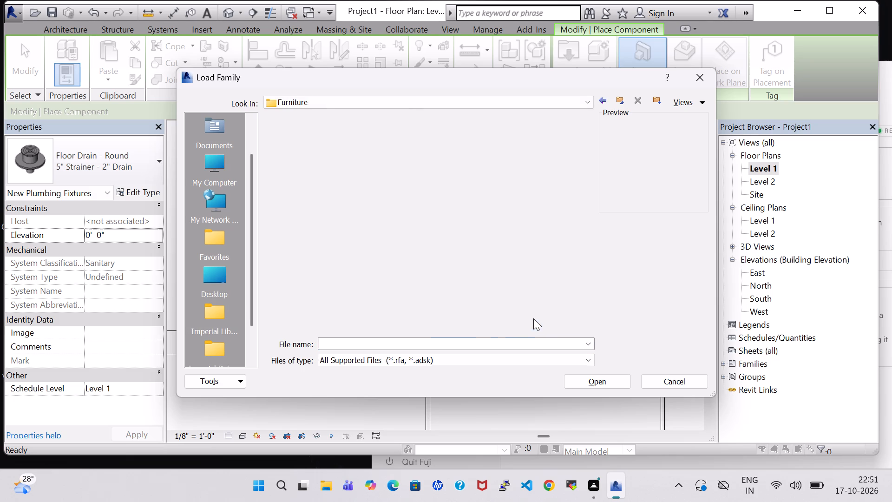
pyautogui.click(302, 158)
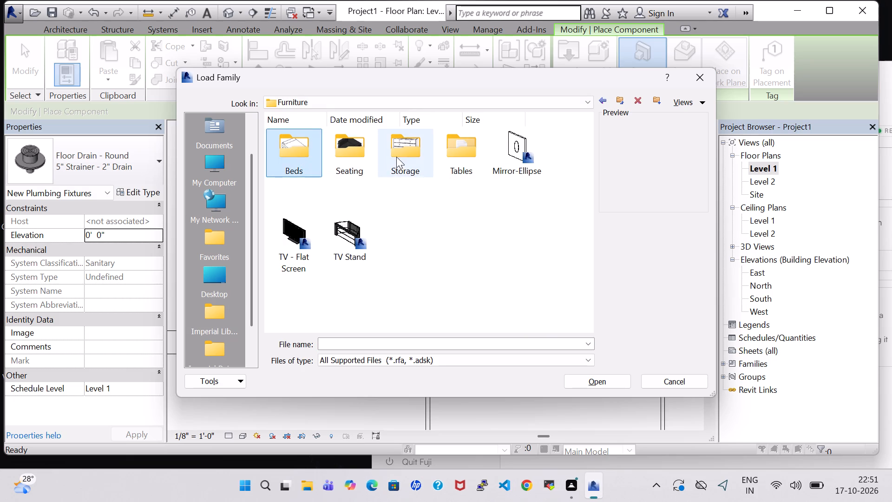
pyautogui.doubleClick(398, 157)
pyautogui.click(606, 102)
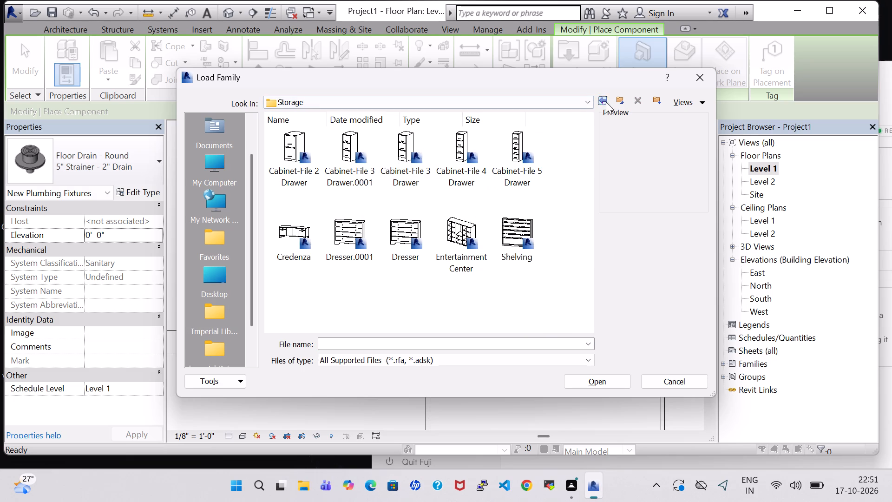
pyautogui.doubleClick(357, 154)
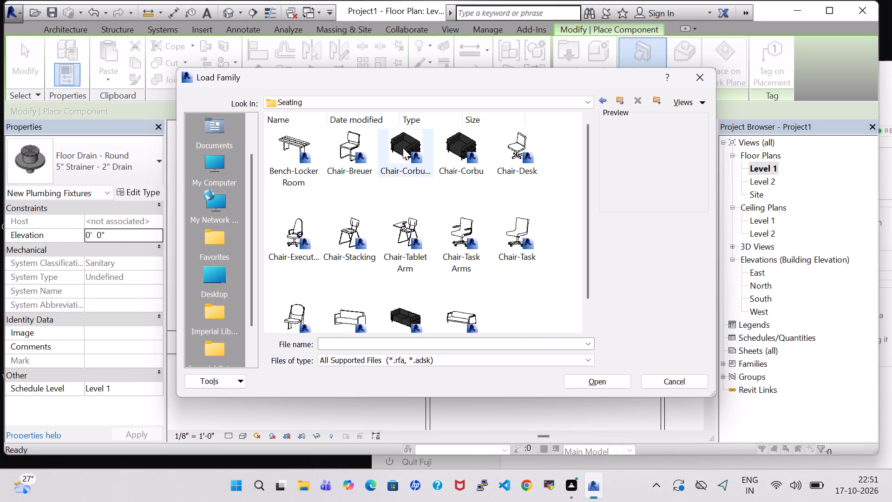
pyautogui.click(394, 300)
pyautogui.click(396, 307)
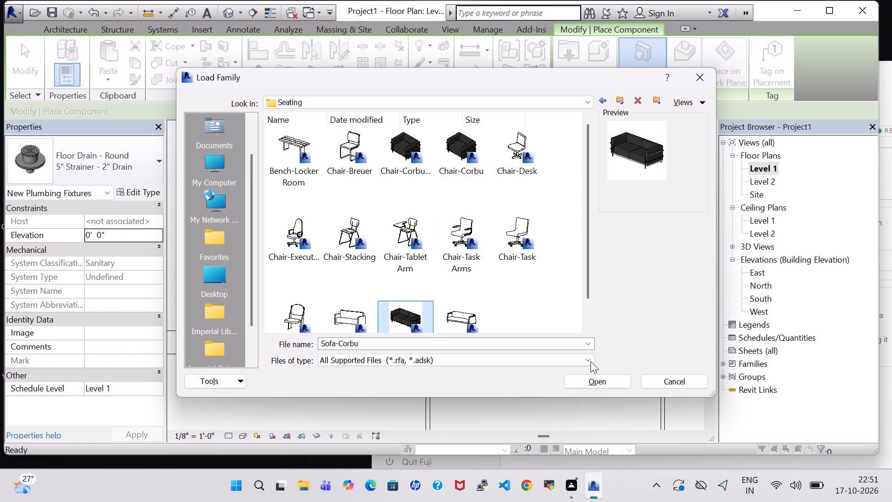
pyautogui.click(615, 379)
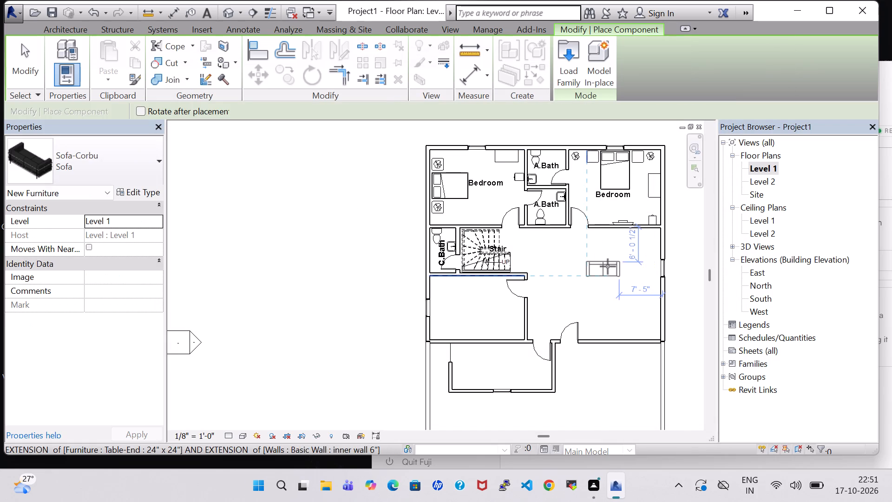
# Place a Sofa-Corbu against the north wall of the living hall, about 3'-5" from the east wall.
pyautogui.scroll(5, 608, 266)
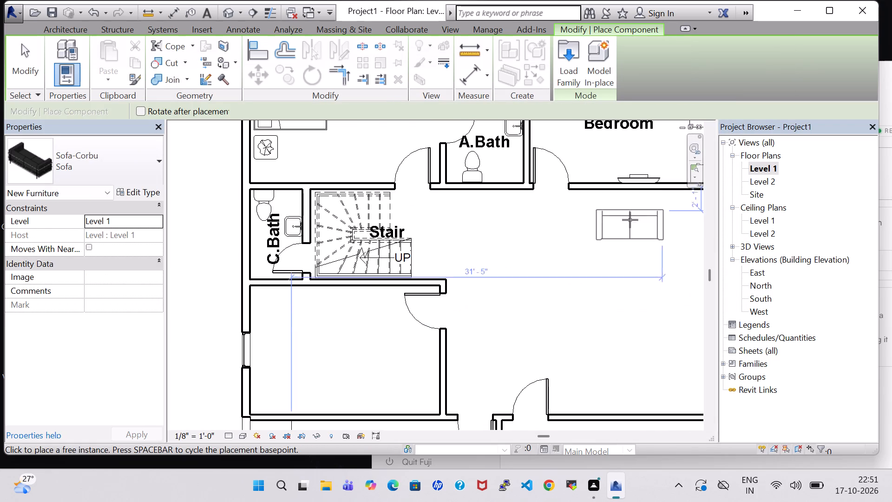
pyautogui.moveTo(586, 223); pyautogui.dragTo(490, 230, button='middle')
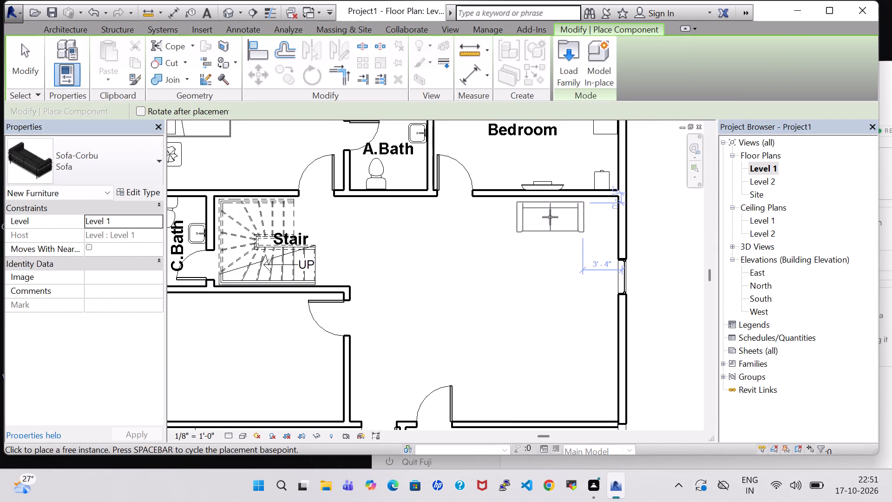
pyautogui.scroll(2, 550, 217)
pyautogui.click(550, 216)
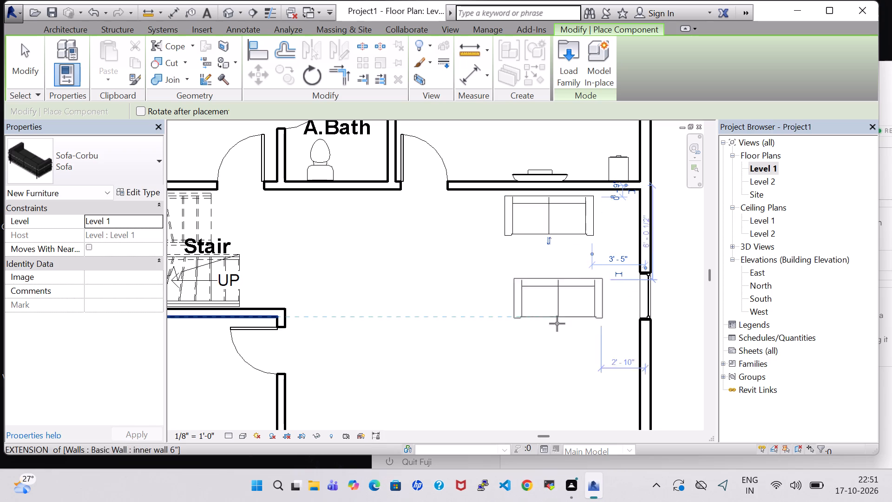
# Place a second Sofa-Corbu, rotated to face north, along the living hall's south wall east of the entrance door.
pyautogui.press('space')
pyautogui.press('space')
pyautogui.press('space')
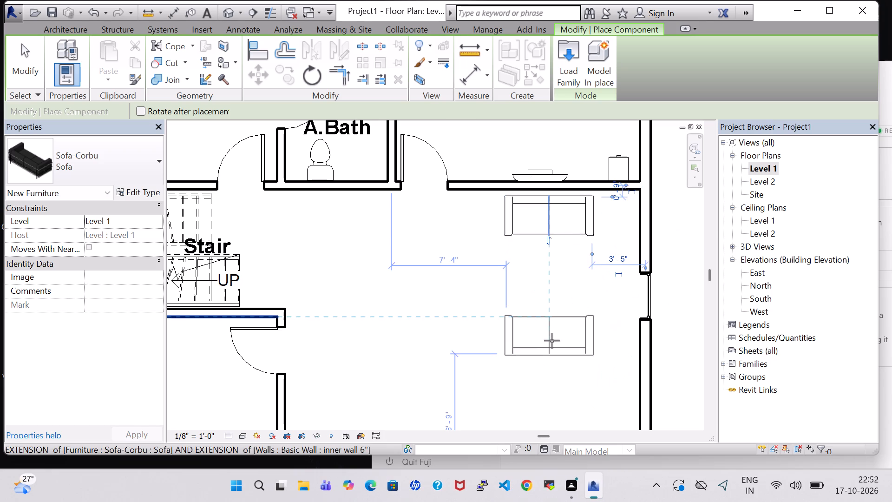
pyautogui.scroll(1, 551, 339)
pyautogui.moveTo(551, 339); pyautogui.dragTo(562, 258, button='middle')
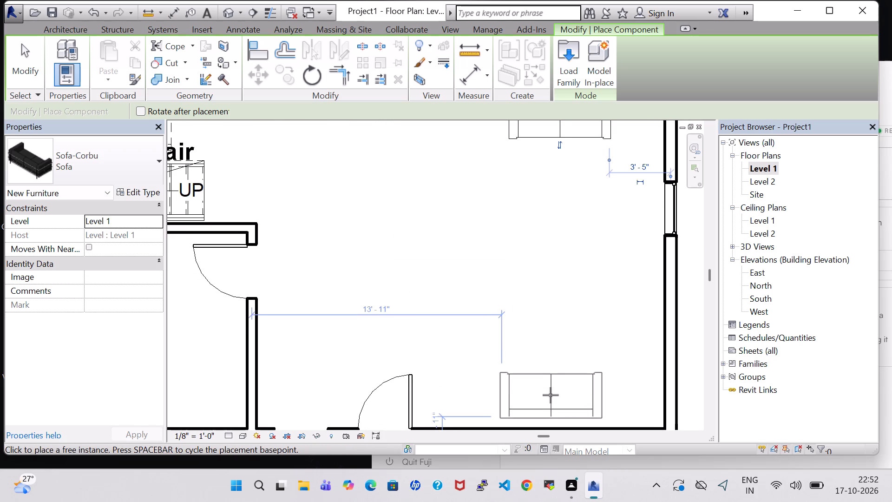
pyautogui.moveTo(551, 395); pyautogui.dragTo(544, 342, button='middle')
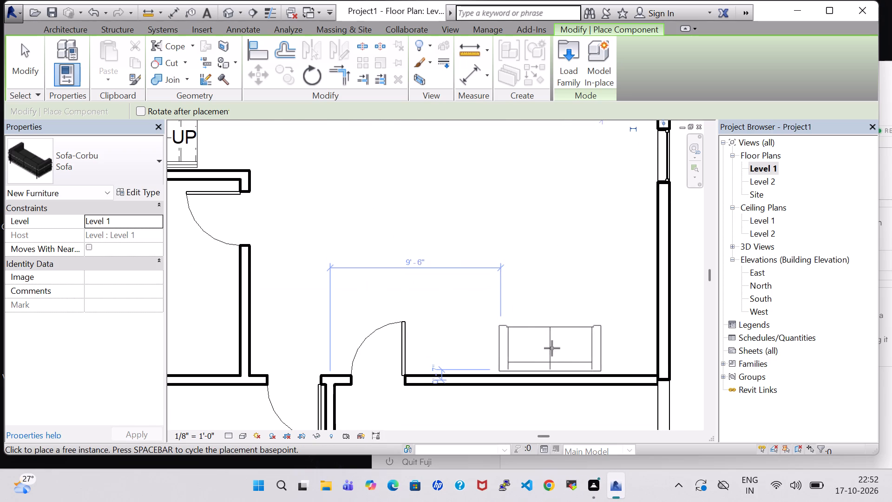
pyautogui.click(557, 348)
pyautogui.press('Escape')
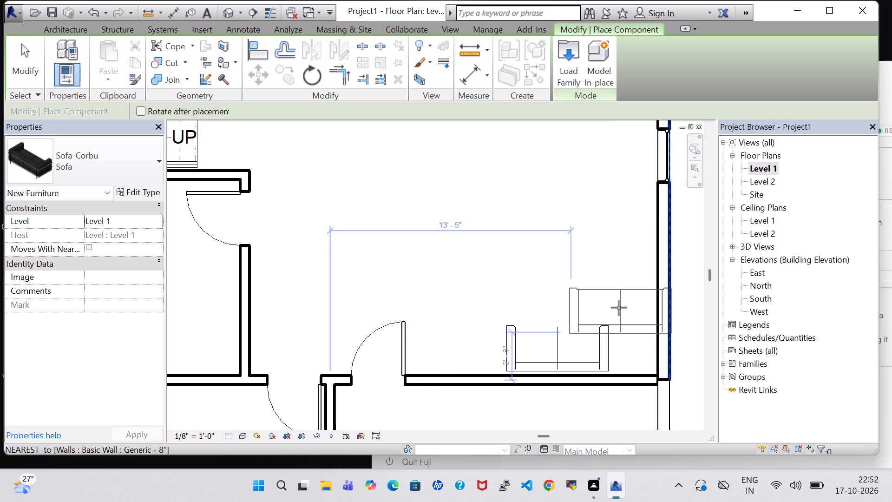
# Place a third Sofa-Corbu, rotated to face west, along the living hall's east wall, about 3'-6" from the south wall.
pyautogui.press('space')
pyautogui.press('space')
pyautogui.press('space')
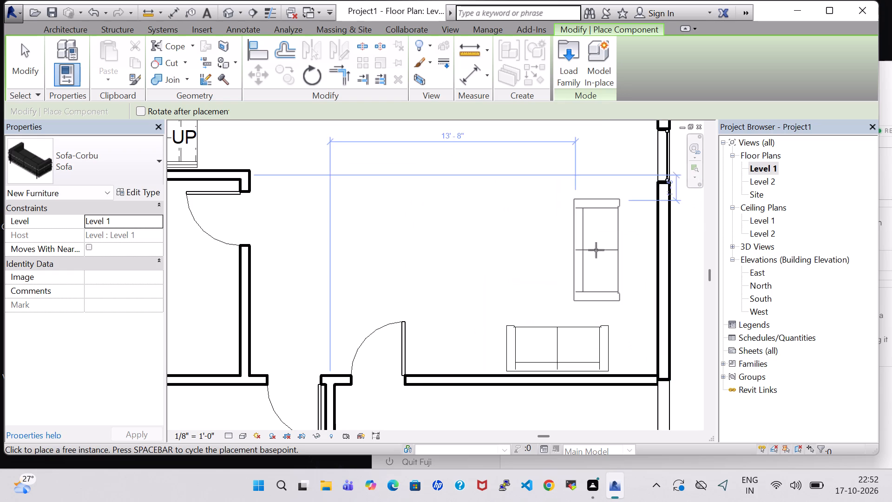
pyautogui.press('space')
pyautogui.press('space')
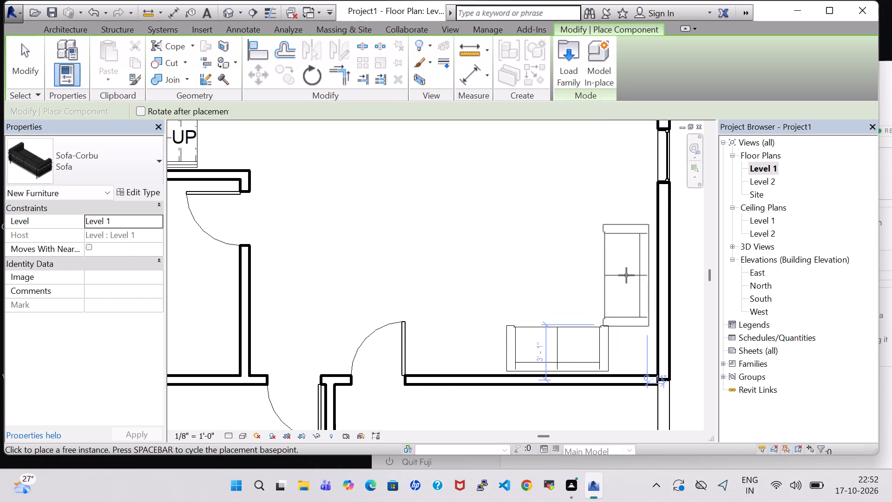
pyautogui.scroll(2, 626, 271)
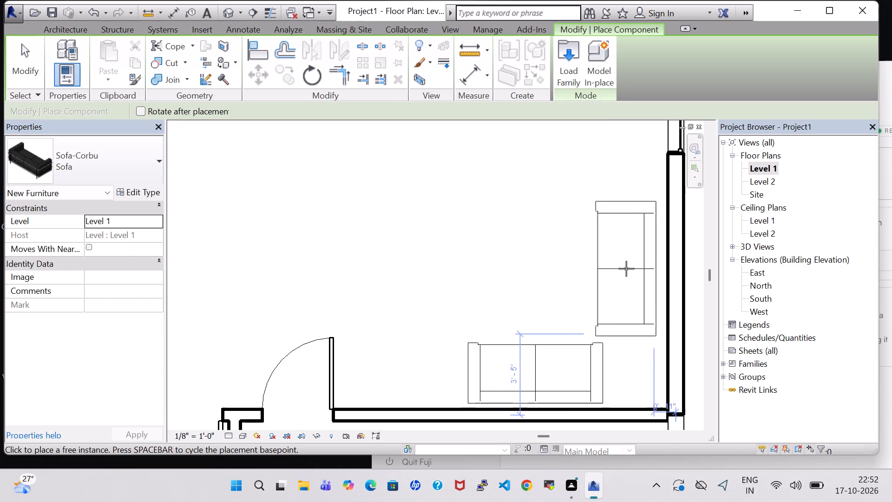
pyautogui.click(627, 267)
pyautogui.press('Escape')
pyautogui.press('Escape')
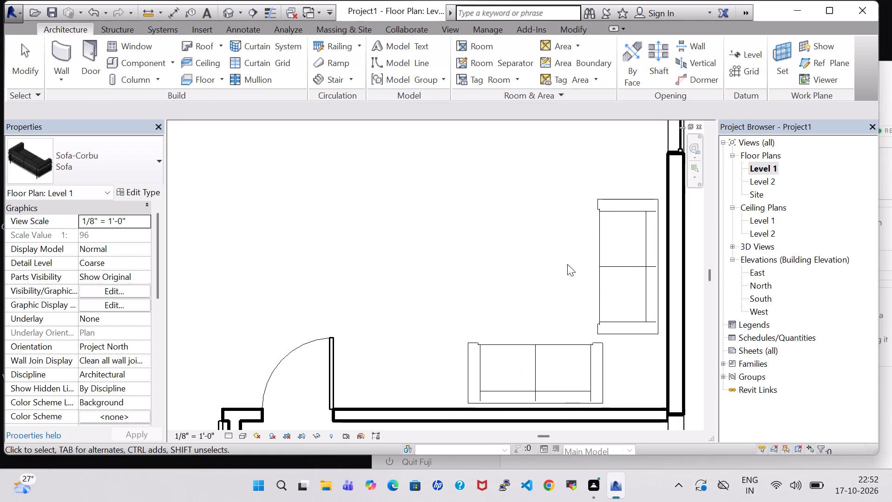
# Nudge the east sofa closer to the east wall and the south sofa slightly closer to the south wall.
pyautogui.click(618, 301)
pyautogui.click(619, 326)
pyautogui.press('Right')
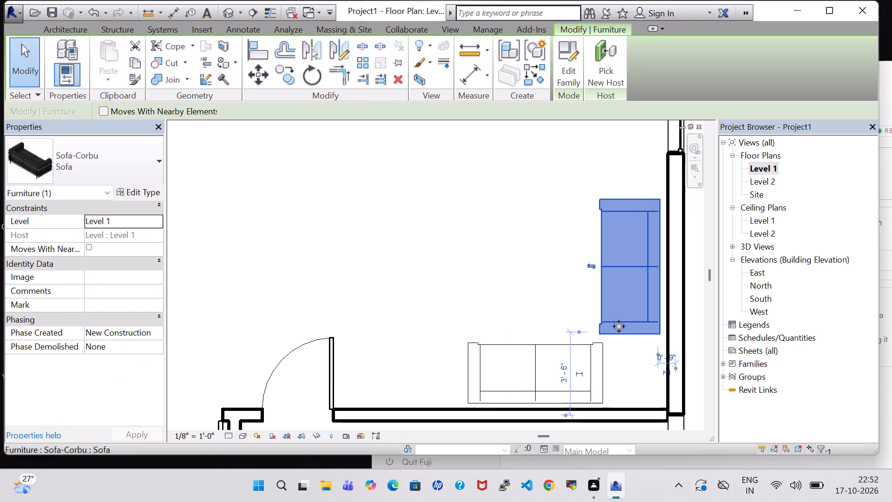
pyautogui.press('Right')
pyautogui.press('Right')
pyautogui.press('Right')
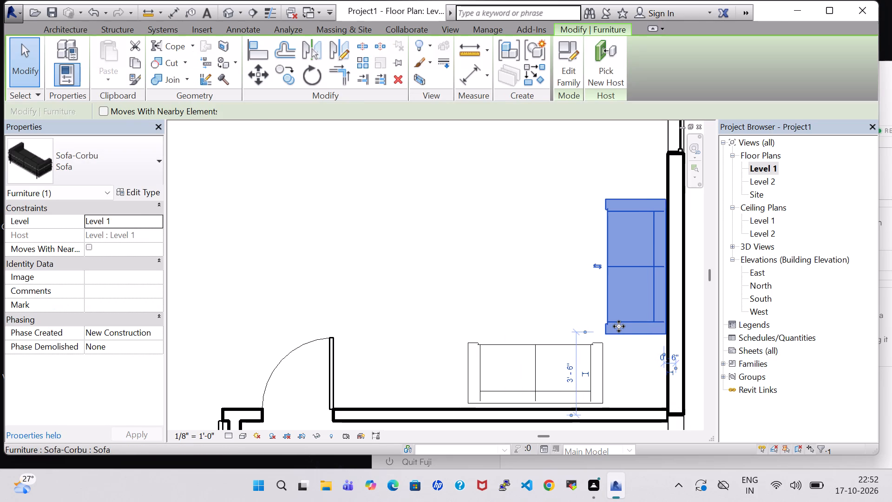
pyautogui.click(588, 355)
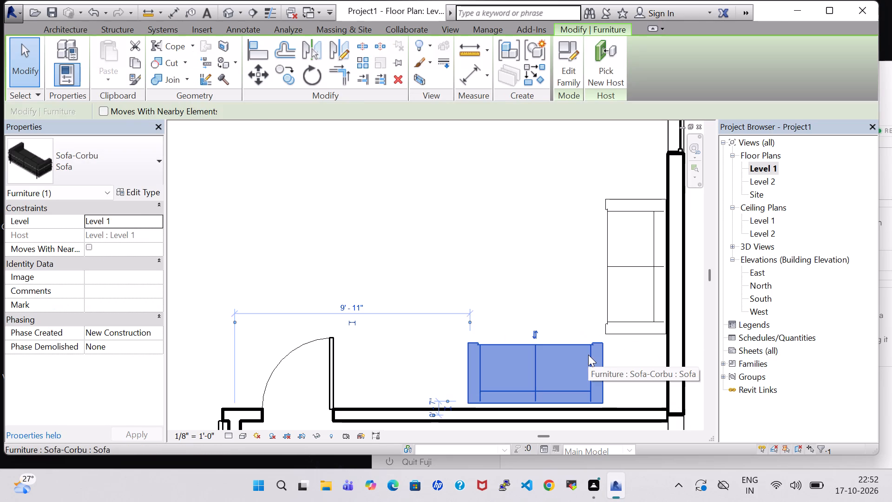
pyautogui.press('Down')
pyautogui.click(628, 332)
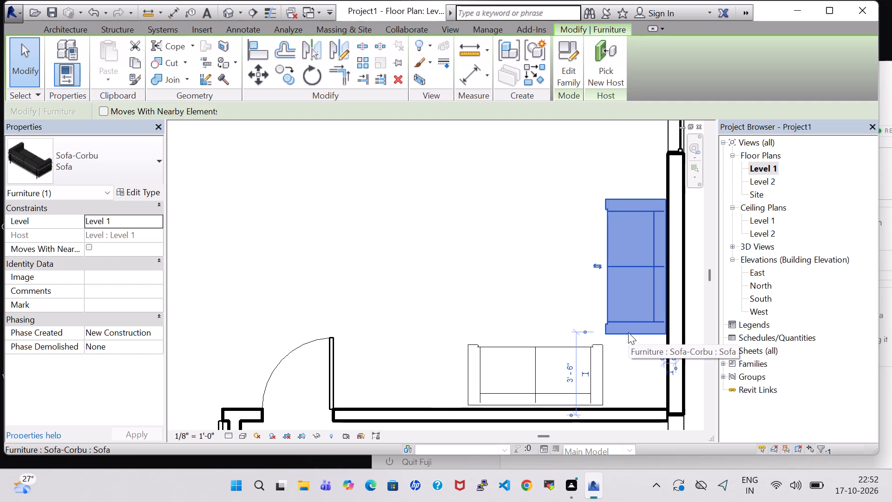
pyautogui.press('Left')
pyautogui.click(505, 278)
# Load the Table-Ellipse family from the Tables folder of the Furniture library for placement.
pyautogui.scroll(-3, 505, 273)
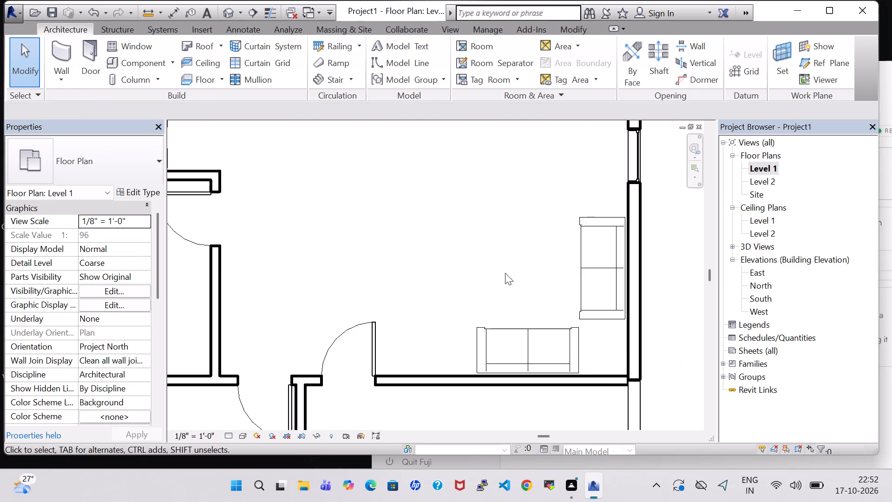
pyautogui.scroll(-3, 505, 273)
pyautogui.click(140, 63)
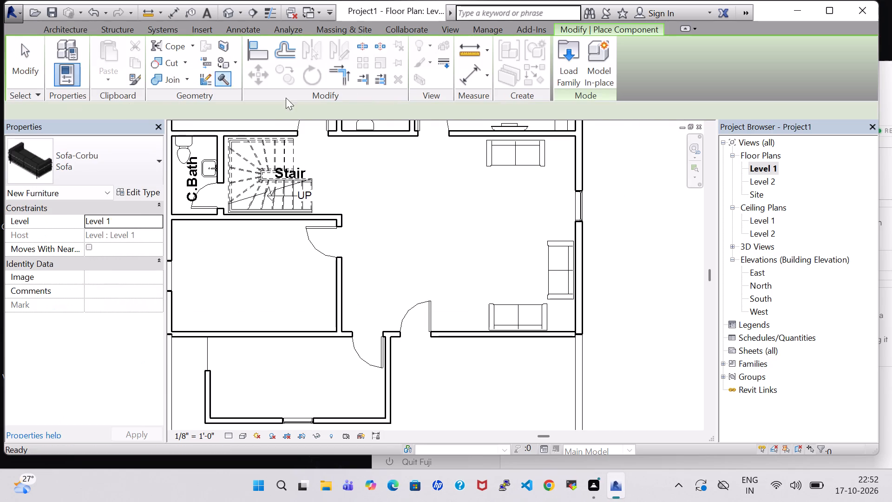
pyautogui.click(577, 61)
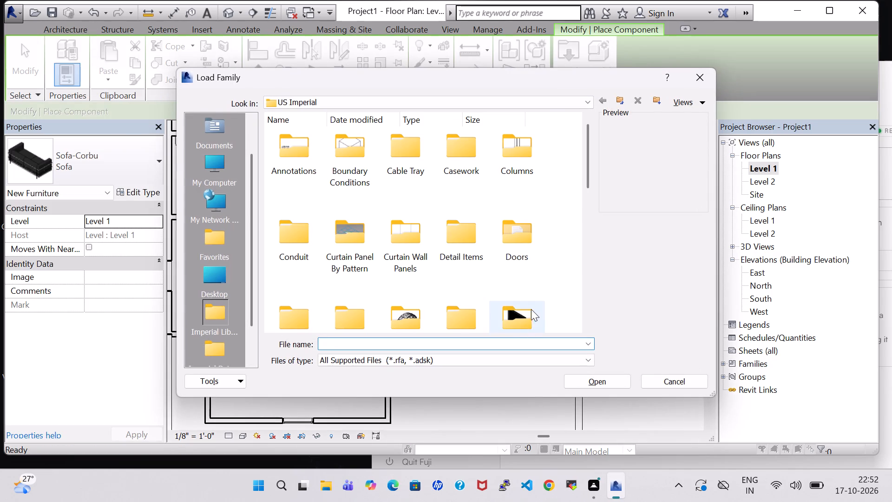
pyautogui.doubleClick(530, 309)
pyautogui.doubleClick(450, 161)
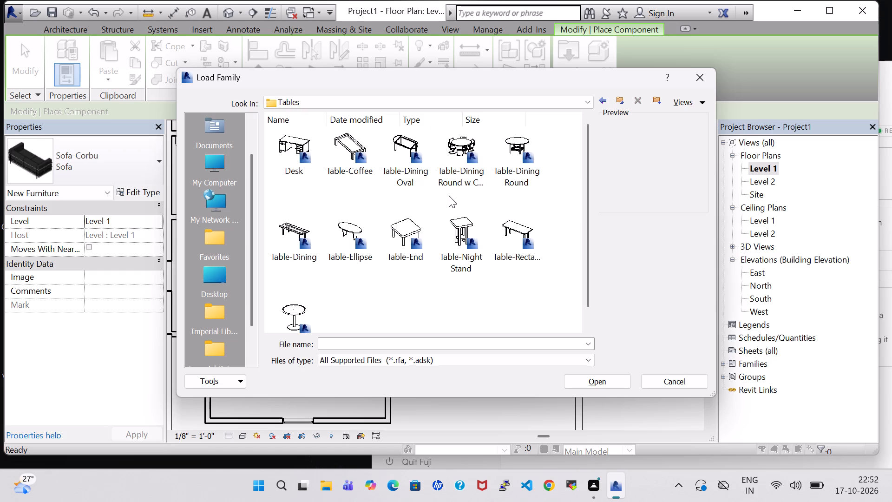
pyautogui.click(340, 230)
pyautogui.click(587, 393)
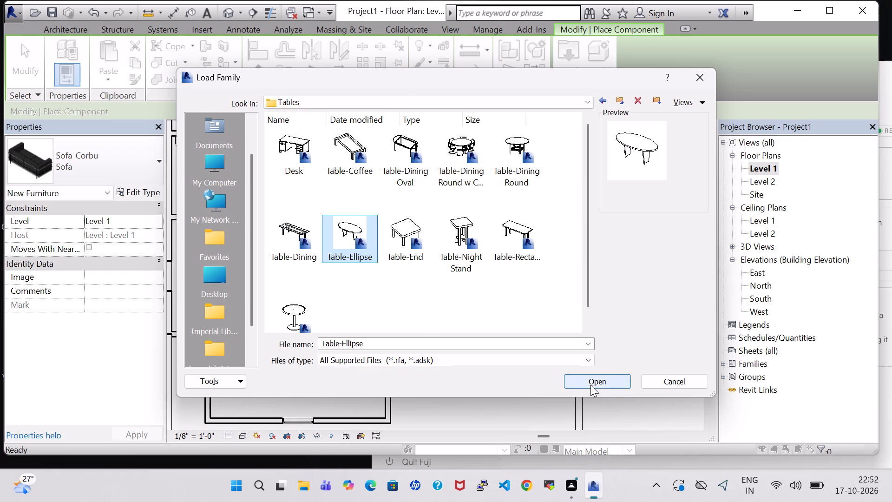
pyautogui.click(590, 385)
# Rotate the 72" x 36" elliptical table so its long axis runs north-south for placement among the living hall sofas.
pyautogui.press('space')
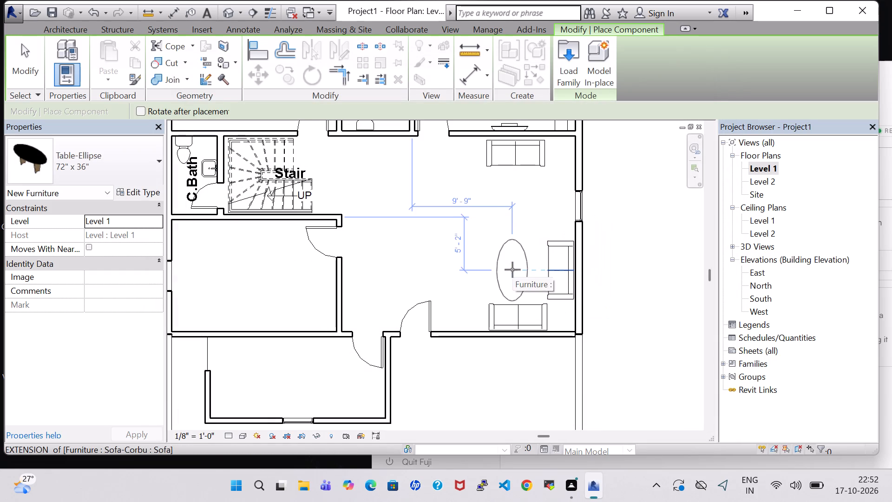
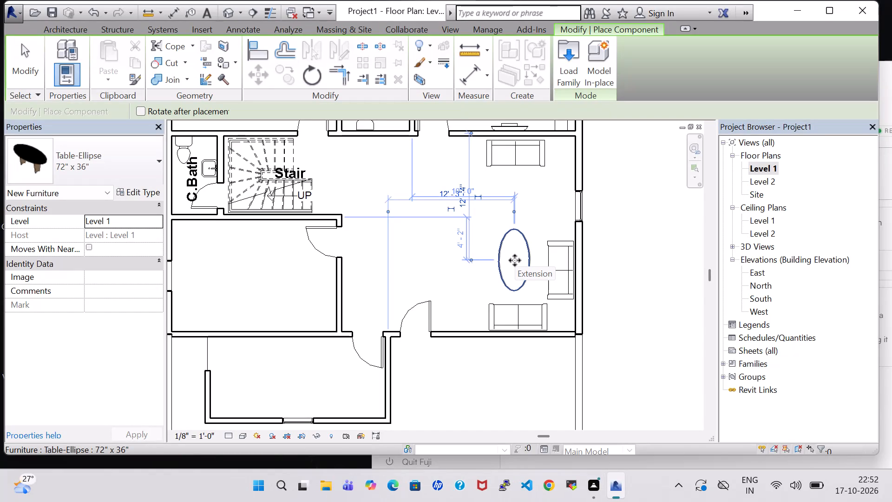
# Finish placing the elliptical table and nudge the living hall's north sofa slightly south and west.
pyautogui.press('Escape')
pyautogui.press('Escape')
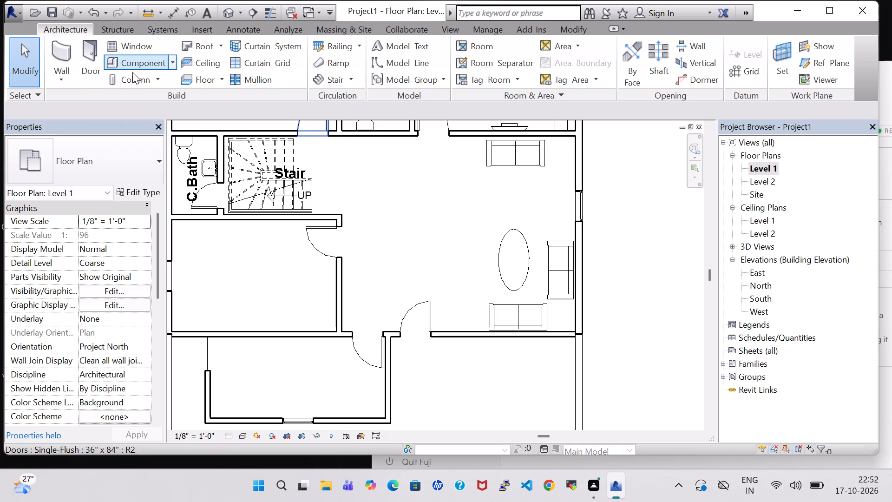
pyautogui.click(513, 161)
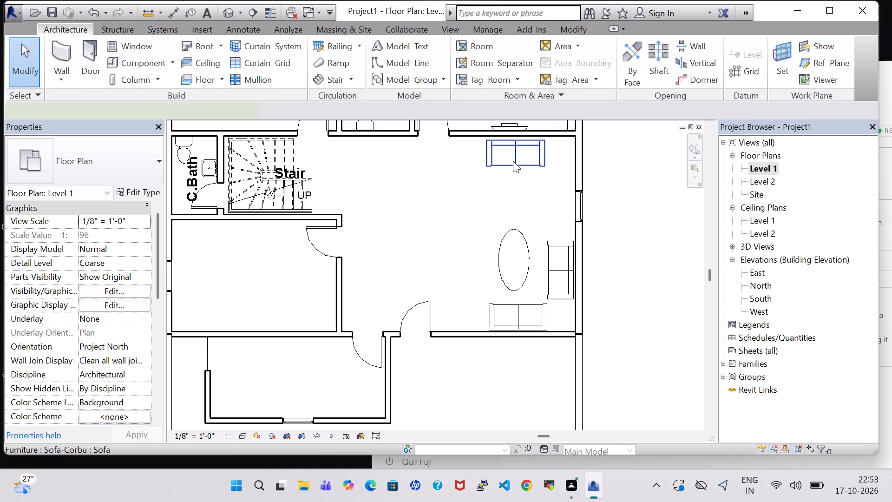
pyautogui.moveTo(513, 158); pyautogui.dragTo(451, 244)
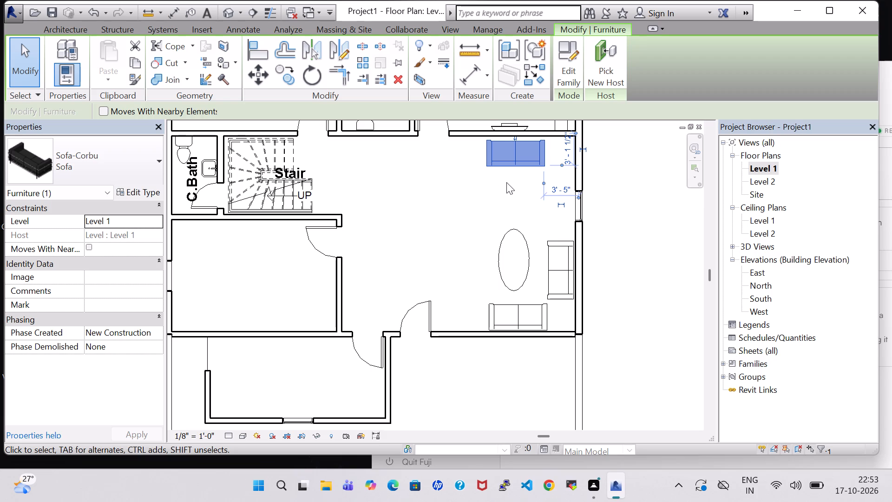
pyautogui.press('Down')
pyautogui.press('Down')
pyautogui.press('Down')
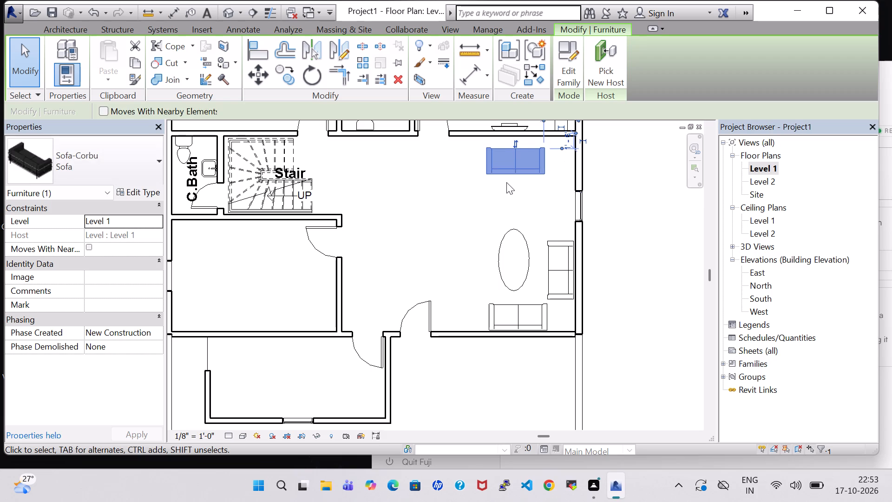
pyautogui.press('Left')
# Delete the Sofa-Corbu near the living hall's north wall.
pyautogui.rightClick(510, 164)
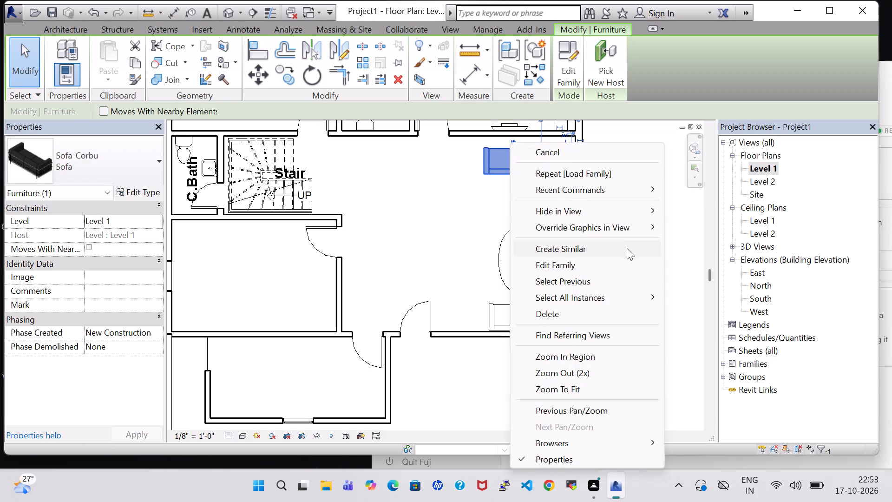
pyautogui.click(586, 319)
# Place another Sofa-Corbu, rotated to face east, just west of the elliptical table and level with it.
pyautogui.click(559, 269)
pyautogui.rightClick(559, 269)
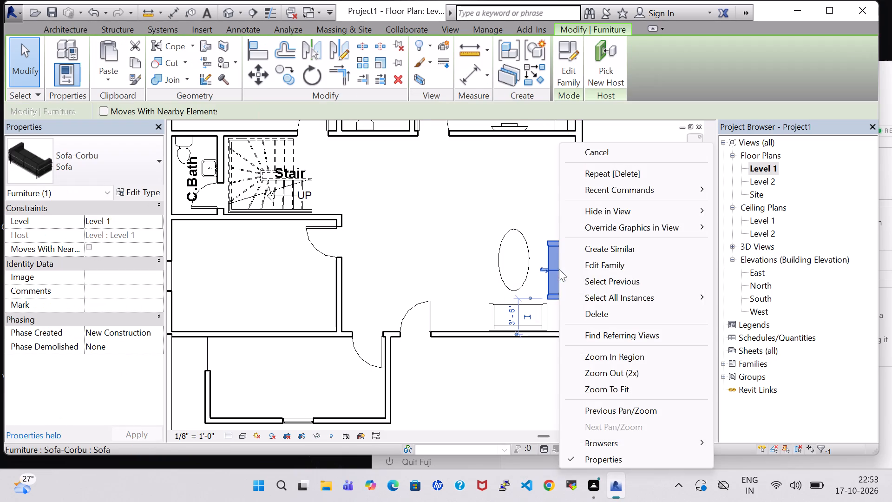
pyautogui.click(608, 243)
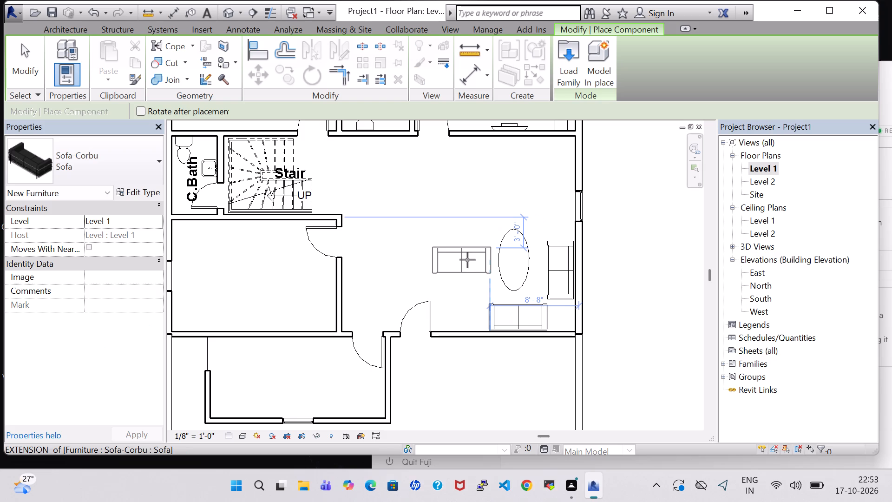
pyautogui.press('space')
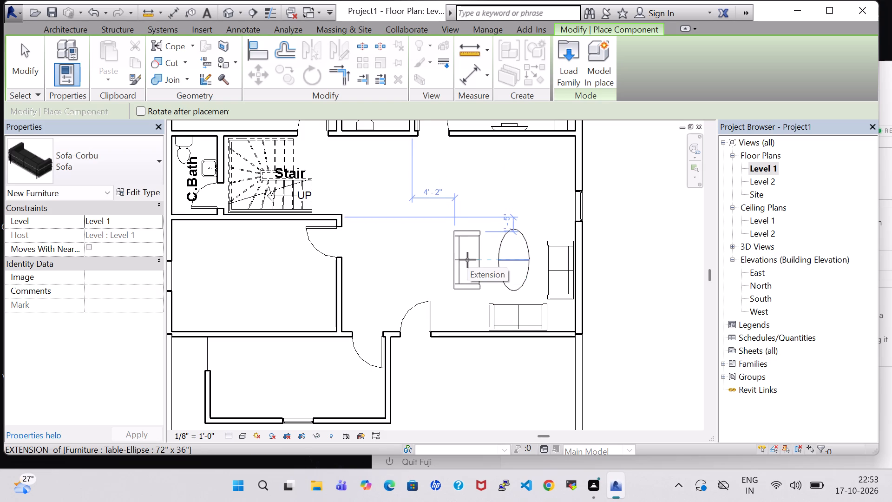
pyautogui.click(466, 256)
pyautogui.press('Escape')
pyautogui.press('Escape')
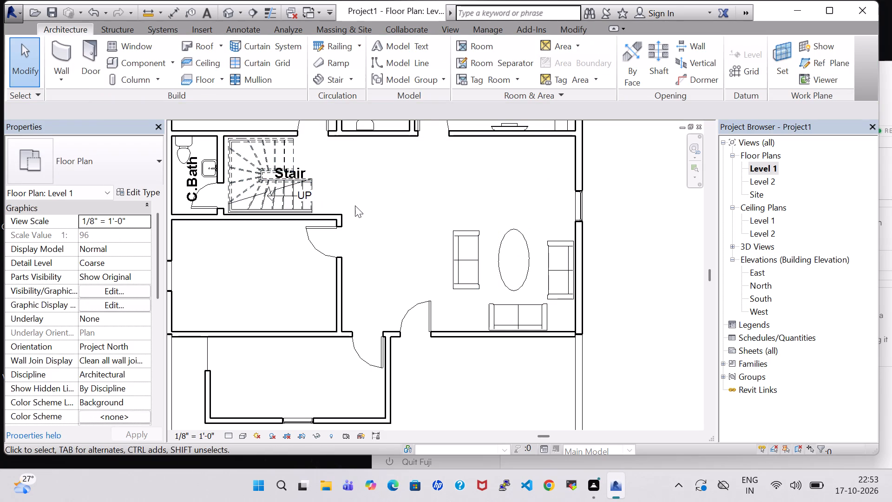
# Place a matching 24" x 24" Table-End in the living hall's southeast corner, between the south and east sofas.
pyautogui.scroll(-3, 355, 205)
pyautogui.moveTo(442, 183); pyautogui.dragTo(407, 272, button='middle')
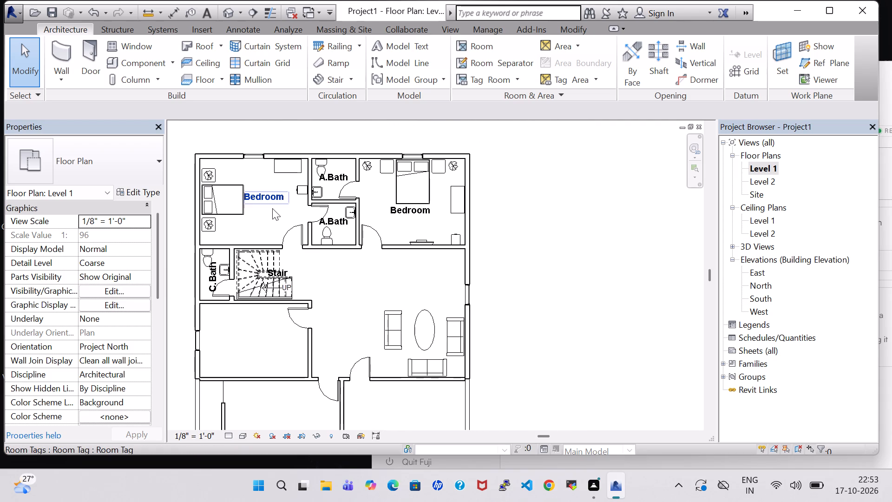
pyautogui.click(391, 172)
pyautogui.rightClick(391, 172)
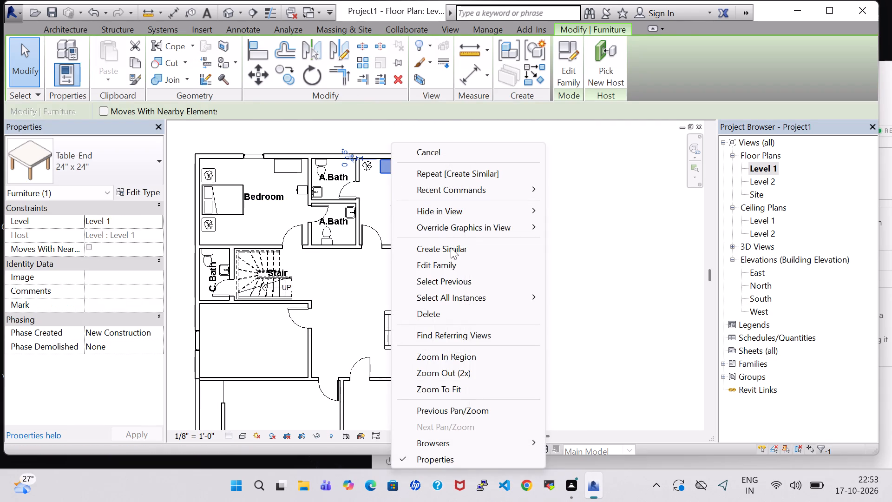
pyautogui.click(451, 247)
pyautogui.scroll(6, 453, 348)
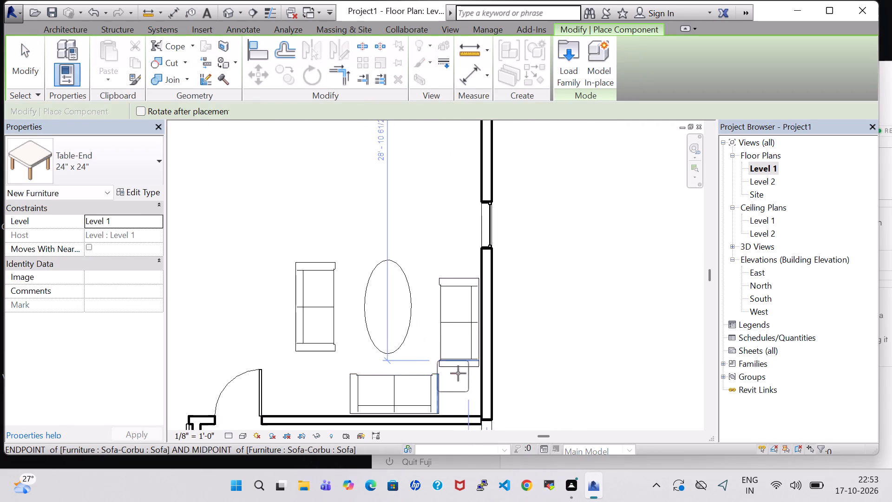
pyautogui.scroll(3, 458, 396)
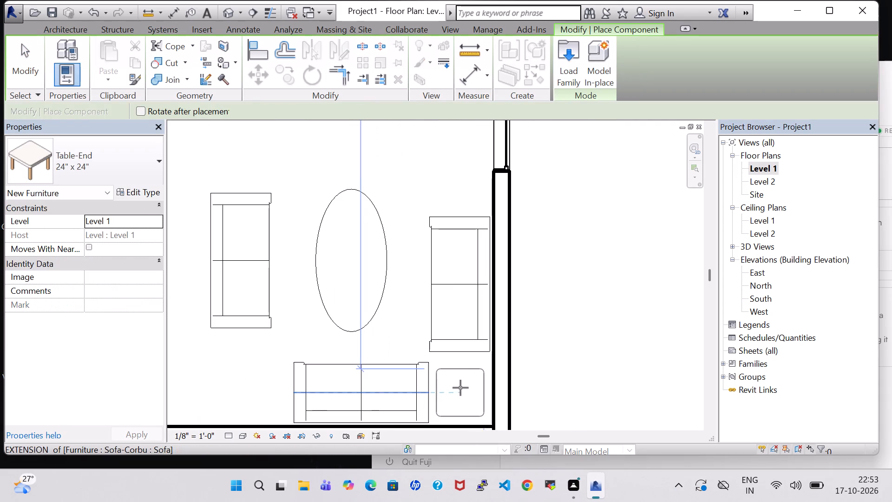
pyautogui.click(460, 388)
pyautogui.scroll(-2, 439, 188)
pyautogui.moveTo(439, 187); pyautogui.dragTo(453, 305, button='middle')
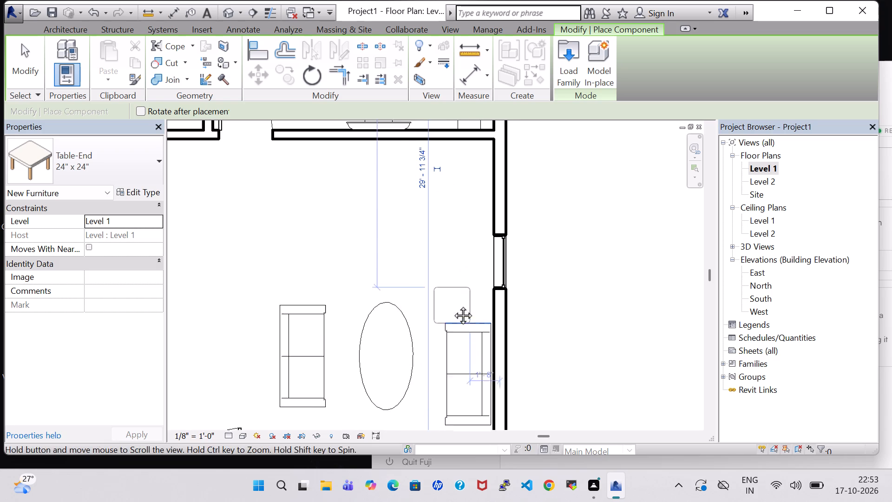
pyautogui.moveTo(453, 305); pyautogui.dragTo(453, 306, button='middle')
pyautogui.scroll(-3, 454, 250)
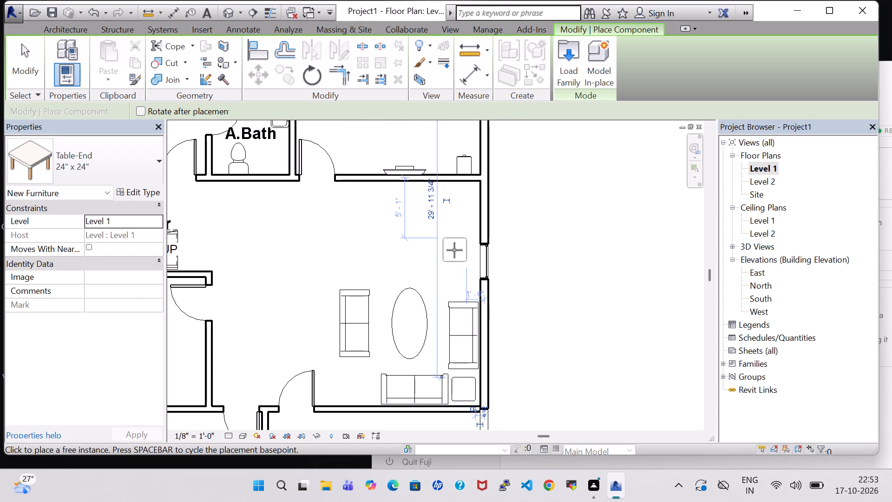
pyautogui.press('Escape')
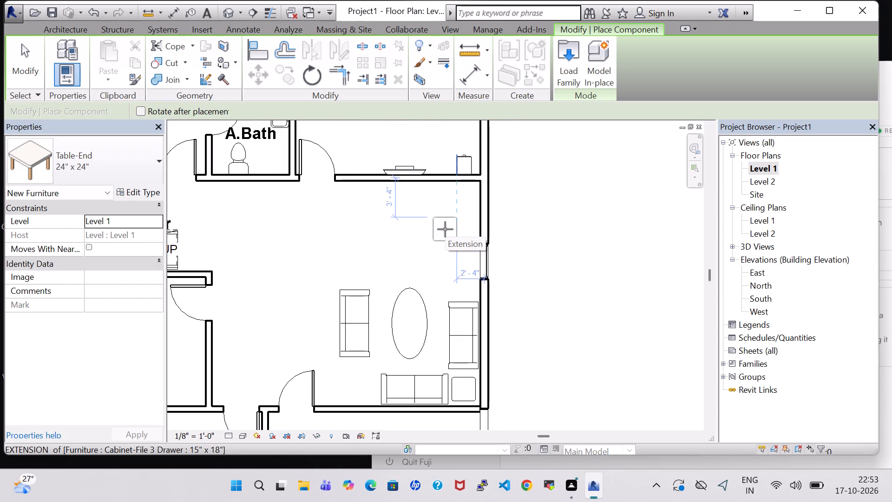
pyautogui.press('Escape')
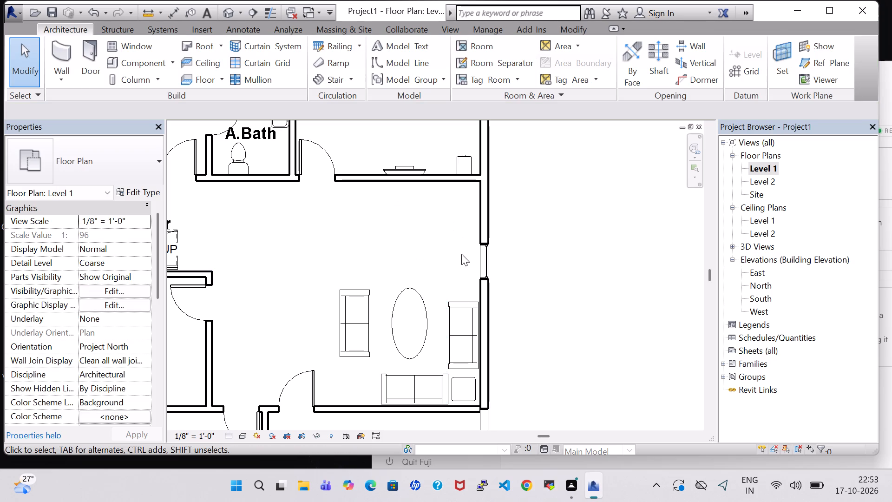
# Place an RPC Plant - Tropical Agave - 1.5' like the bedroom's at the centre of the living hall's corner end table.
pyautogui.moveTo(335, 208); pyautogui.dragTo(354, 337, button='middle')
pyautogui.click(473, 169)
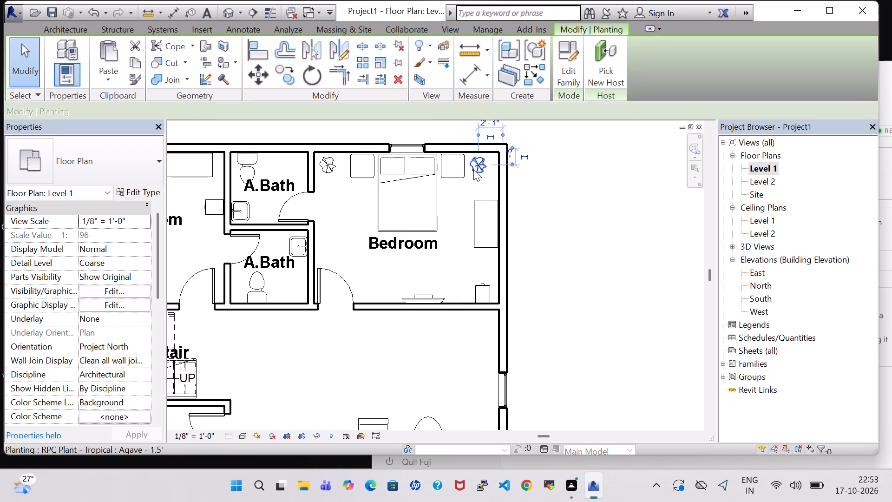
pyautogui.rightClick(473, 169)
pyautogui.click(543, 246)
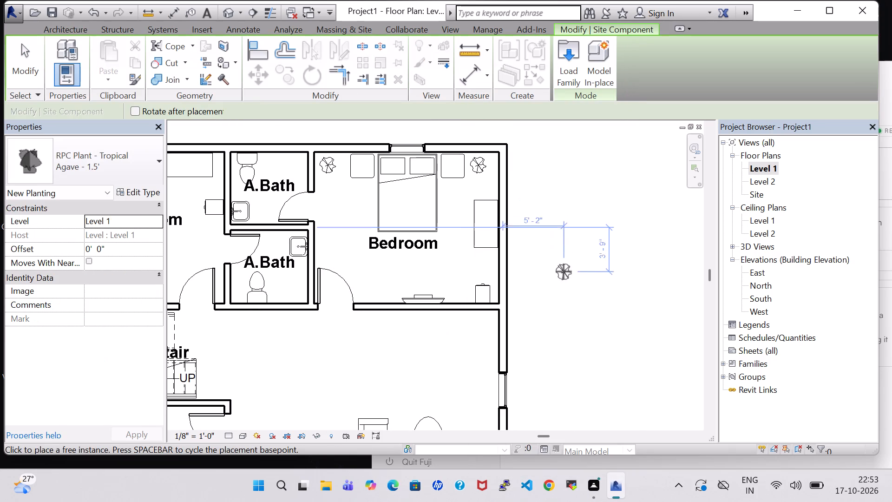
pyautogui.moveTo(564, 271); pyautogui.dragTo(542, 119, button='middle')
pyautogui.click(459, 366)
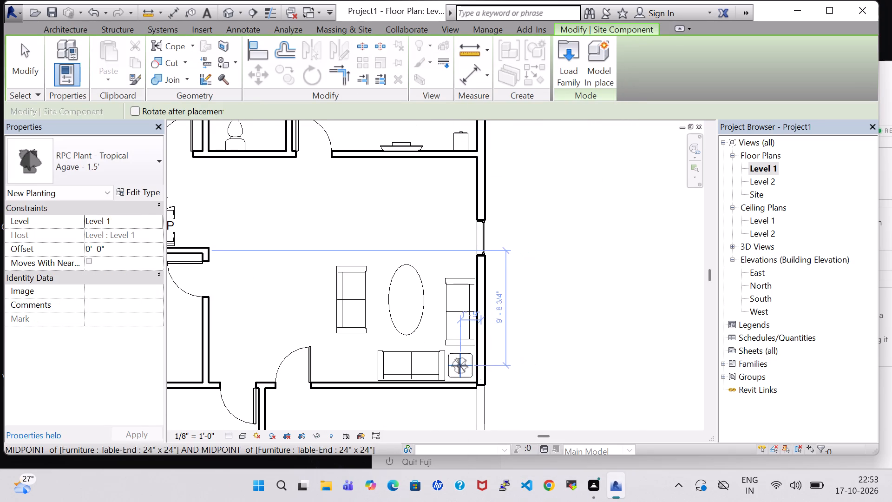
pyautogui.press('Escape')
pyautogui.press('Escape')
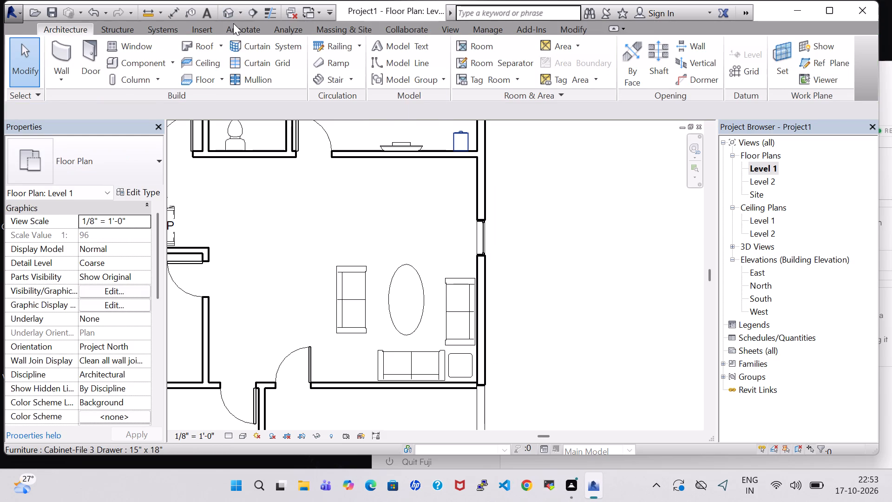
# Delete the Agave plant in the northeast bedroom's northeast corner from the 3D view and return to the Level 1 floor plan.
pyautogui.click(228, 11)
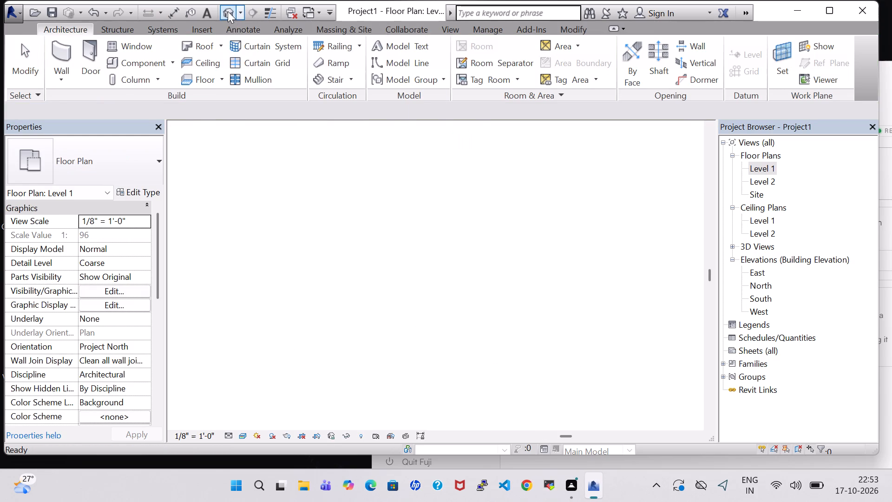
pyautogui.scroll(5, 551, 296)
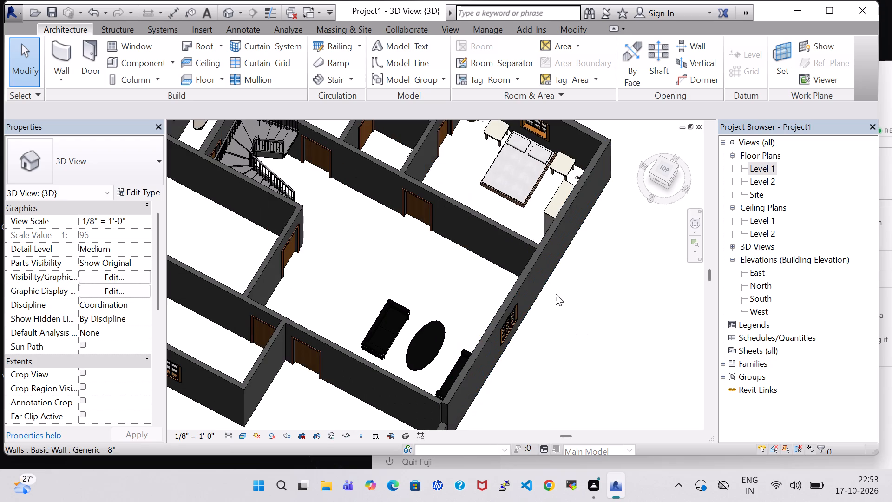
pyautogui.moveTo(556, 294); pyautogui.dragTo(503, 307, button='middle')
pyautogui.click(518, 190)
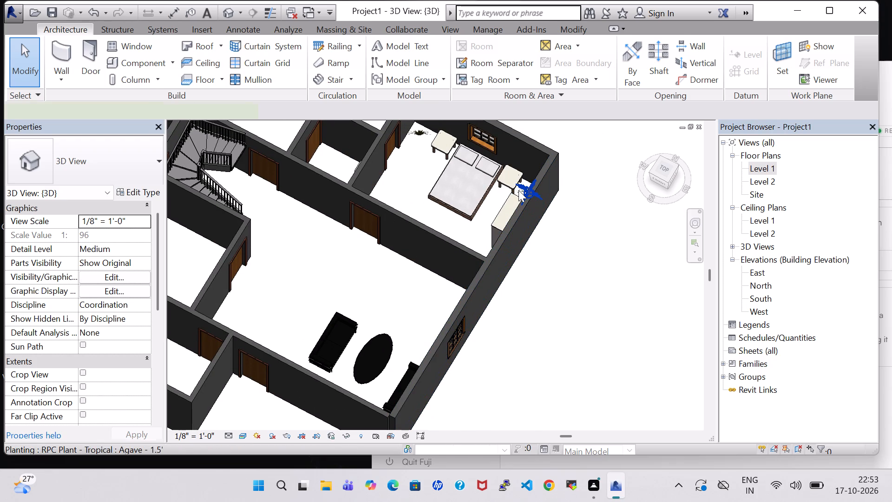
pyautogui.press('Home')
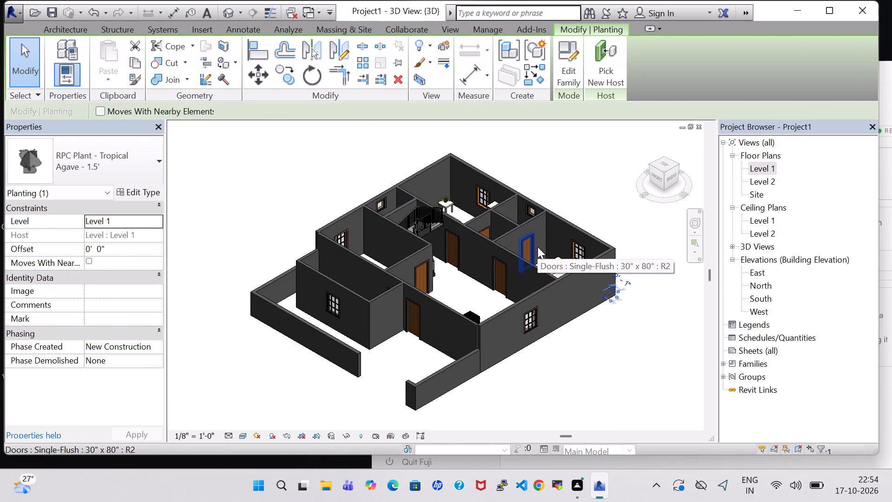
pyautogui.press('Delete')
pyautogui.doubleClick(767, 165)
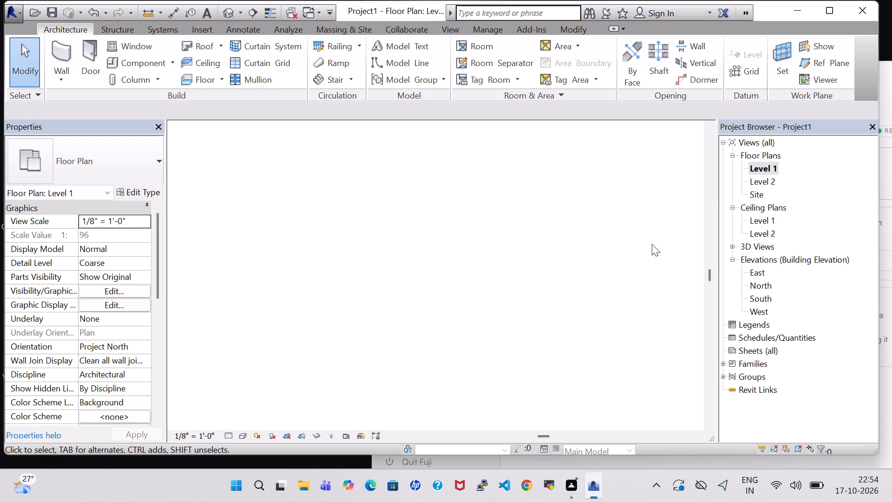
pyautogui.scroll(-3, 636, 271)
pyautogui.moveTo(622, 337); pyautogui.dragTo(587, 280, button='middle')
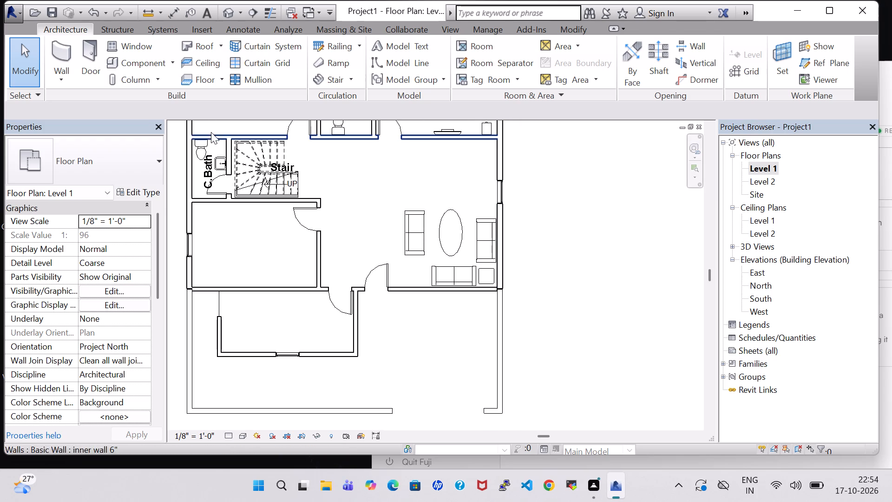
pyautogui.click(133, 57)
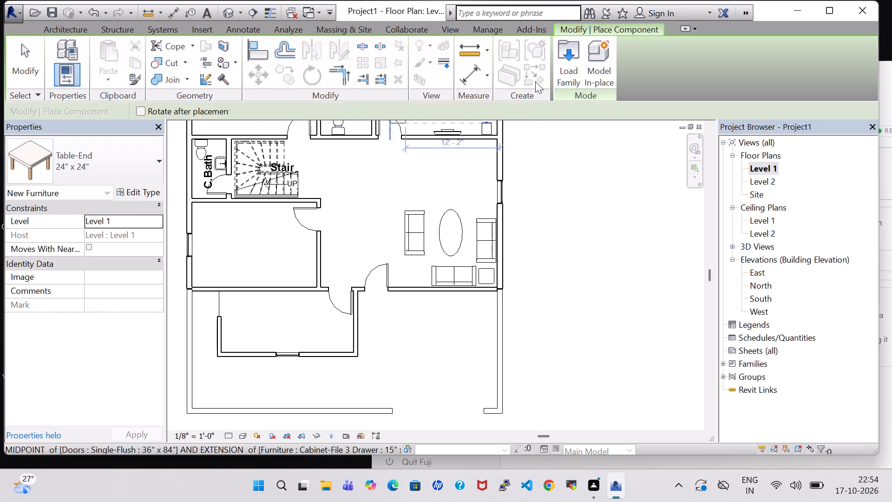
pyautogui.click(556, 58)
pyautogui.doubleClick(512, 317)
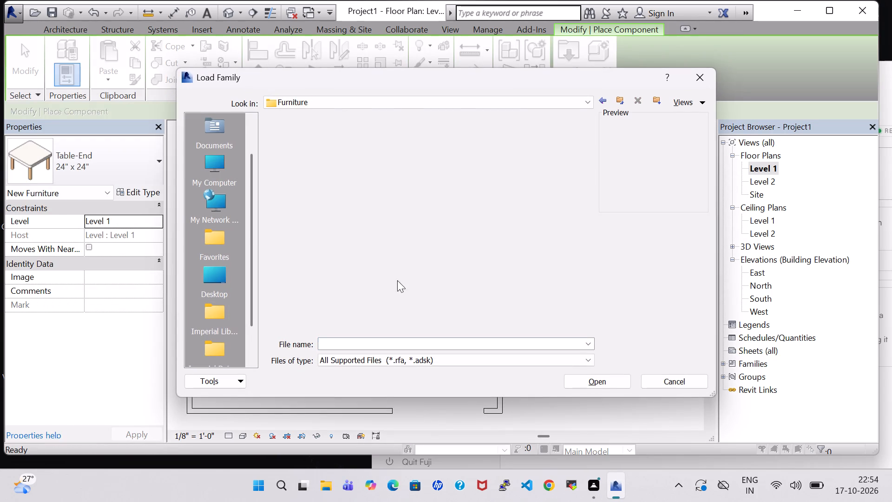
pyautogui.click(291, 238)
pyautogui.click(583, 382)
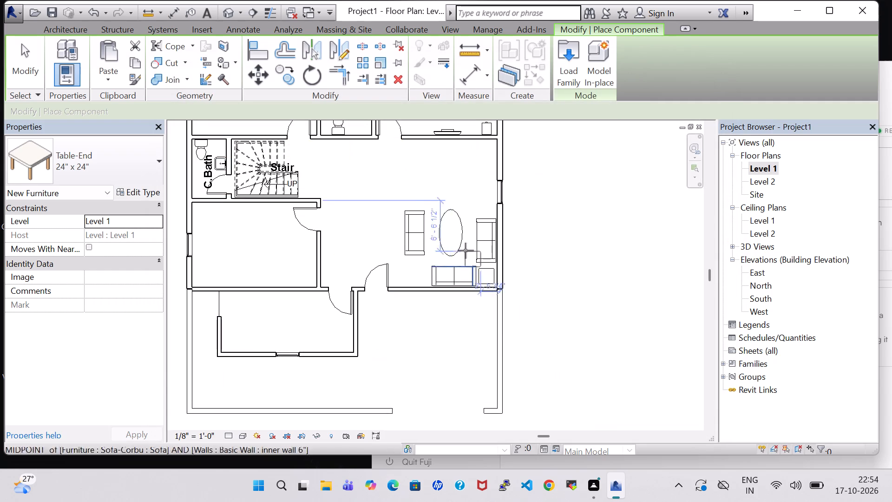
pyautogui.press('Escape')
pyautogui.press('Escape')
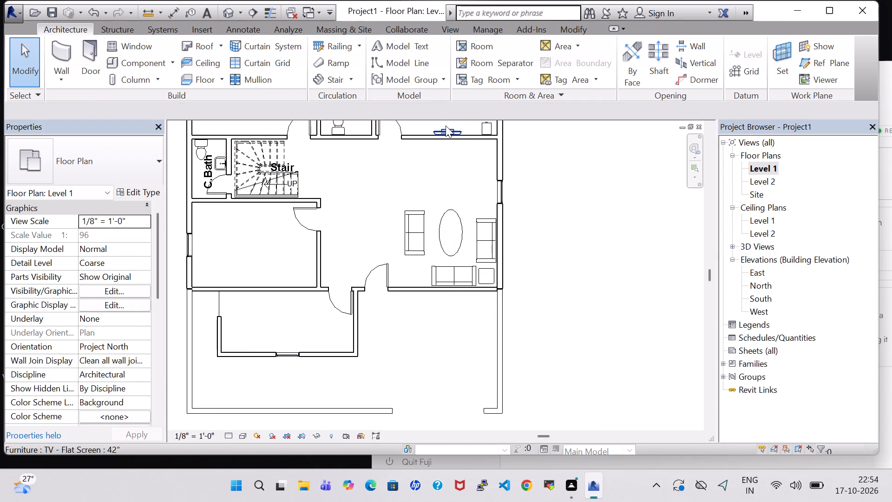
# Place a 42" flat screen TV like the bedroom's on the living hall's north wall, about 6'-9" from the east wall.
pyautogui.click(446, 125)
pyautogui.rightClick(446, 125)
pyautogui.click(508, 235)
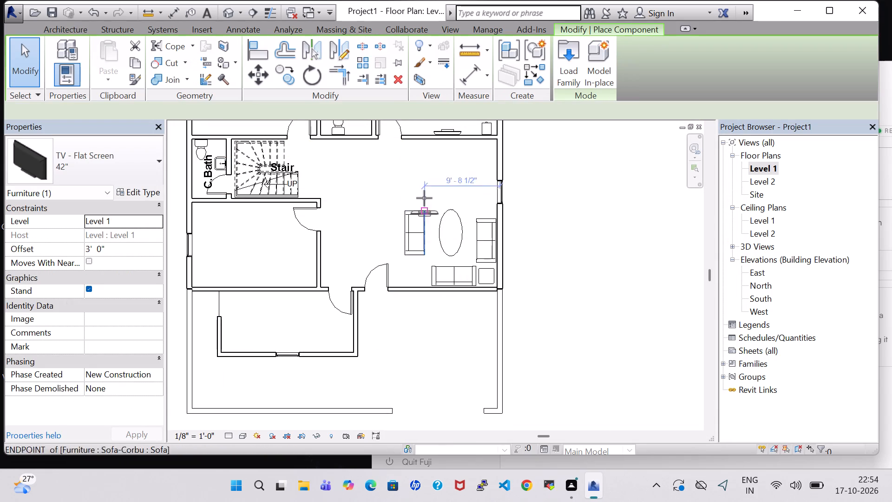
pyautogui.scroll(4, 421, 178)
pyautogui.moveTo(421, 178); pyautogui.dragTo(417, 253, button='middle')
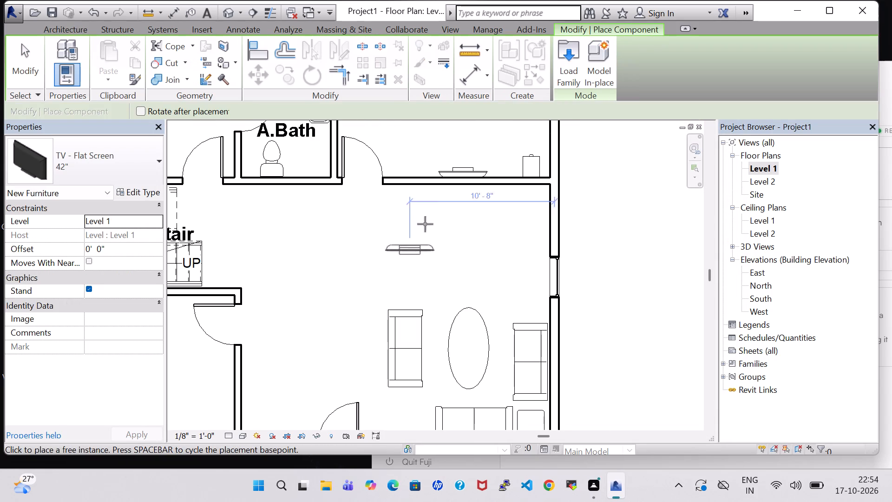
pyautogui.click(466, 188)
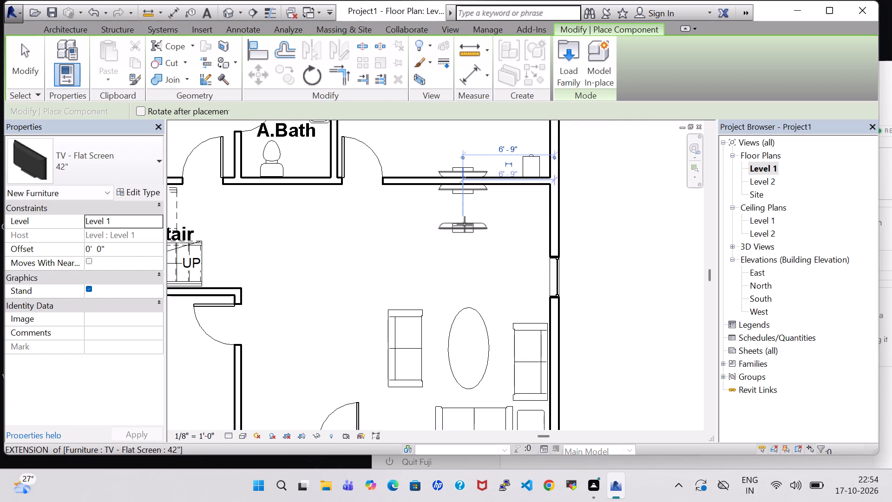
pyautogui.press('Escape')
pyautogui.press('Escape')
# Set the offset of the 42" flat screen TV on the living hall's north wall to 3'-0".
pyautogui.click(462, 192)
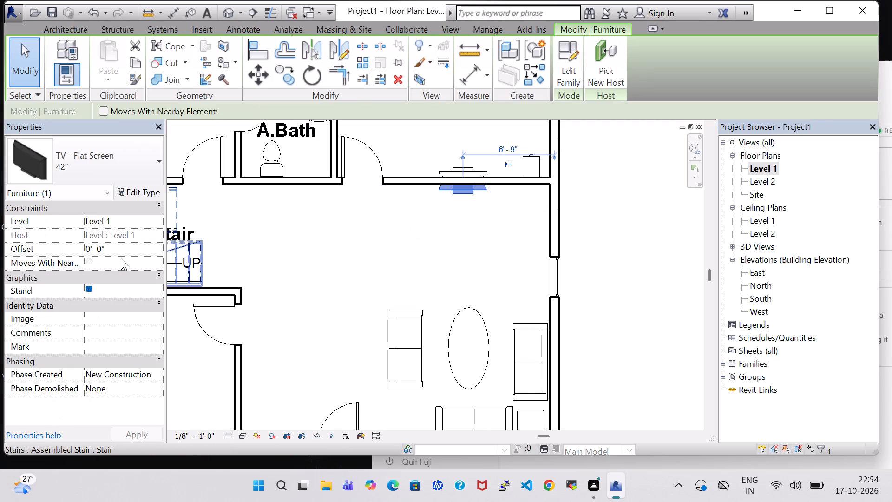
pyautogui.click(92, 245)
pyautogui.click(91, 247)
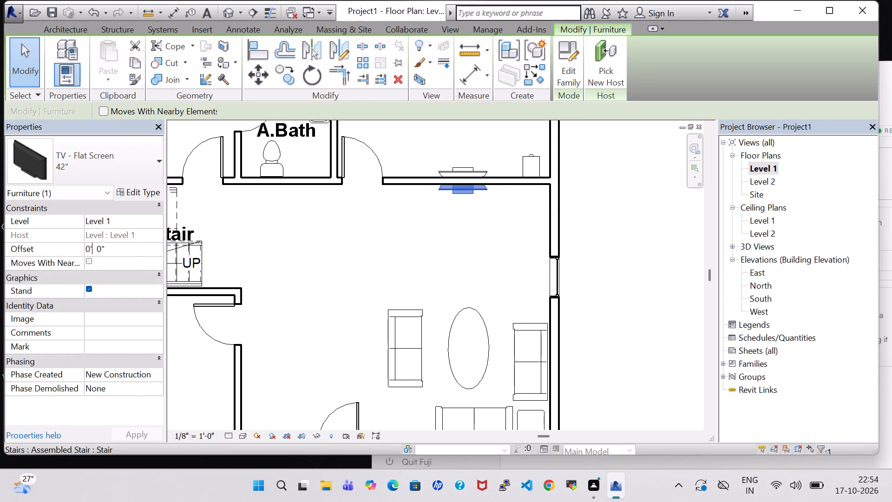
pyautogui.press('Left')
pyautogui.press('BackSpace')
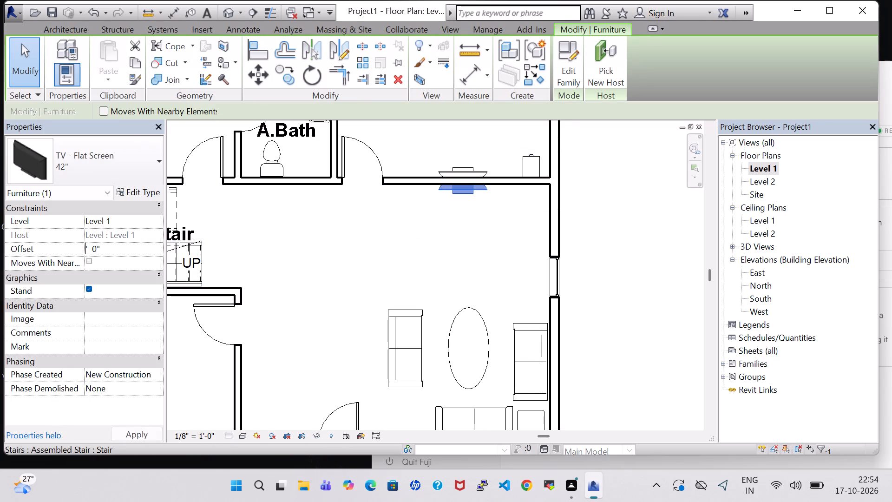
pyautogui.press('3')
pyautogui.click(136, 436)
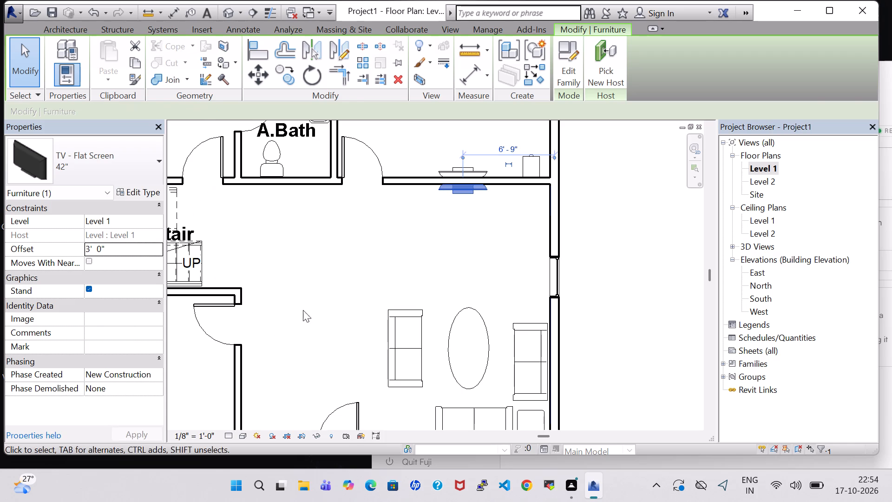
pyautogui.click(466, 265)
# Save the project as Project59 in the work folder on the Desktop.
pyautogui.click(134, 62)
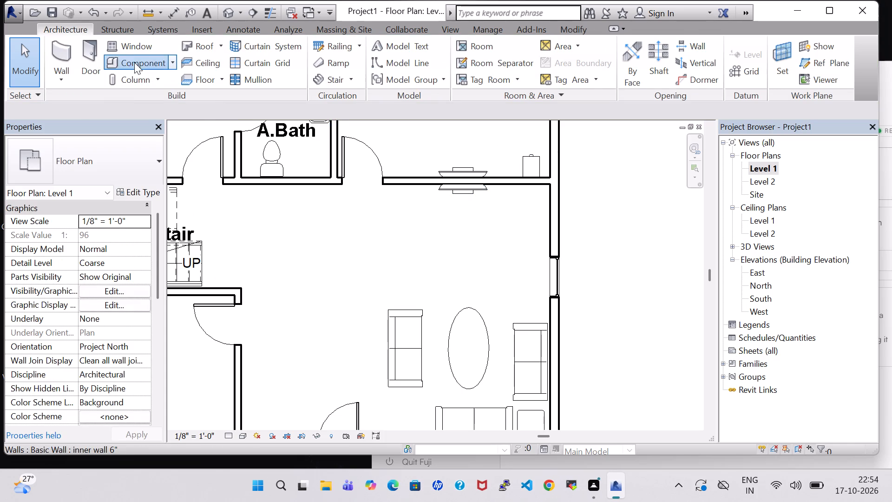
pyautogui.click(426, 210)
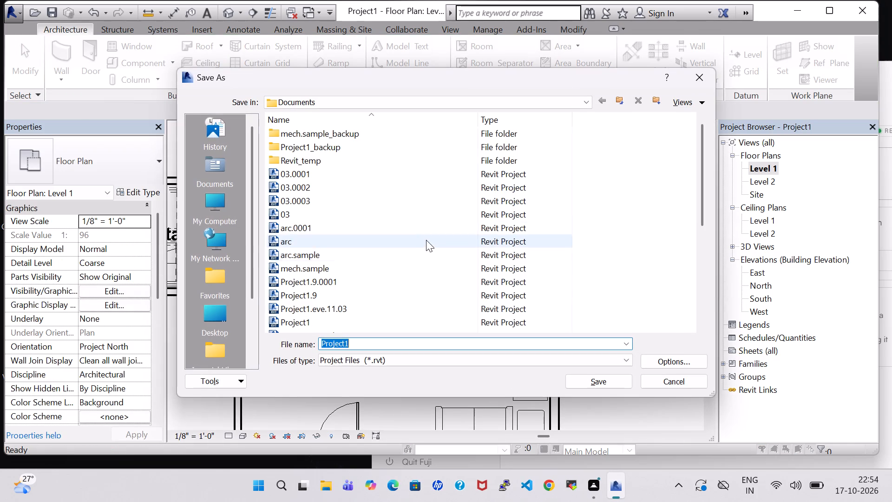
pyautogui.click(216, 313)
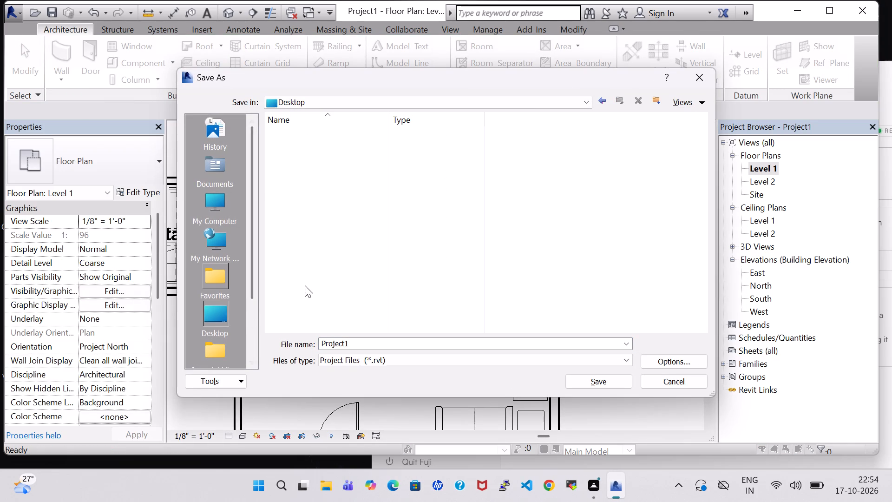
pyautogui.scroll(-1, 295, 279)
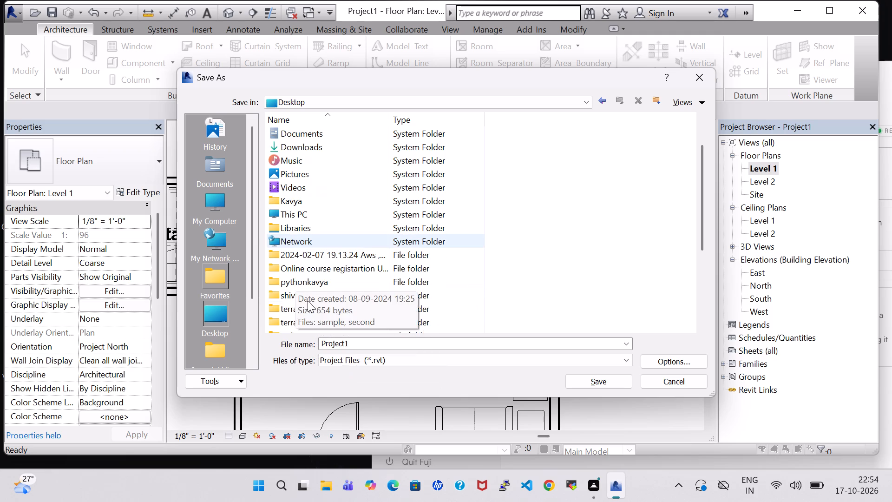
pyautogui.scroll(-2, 308, 302)
pyautogui.doubleClick(300, 270)
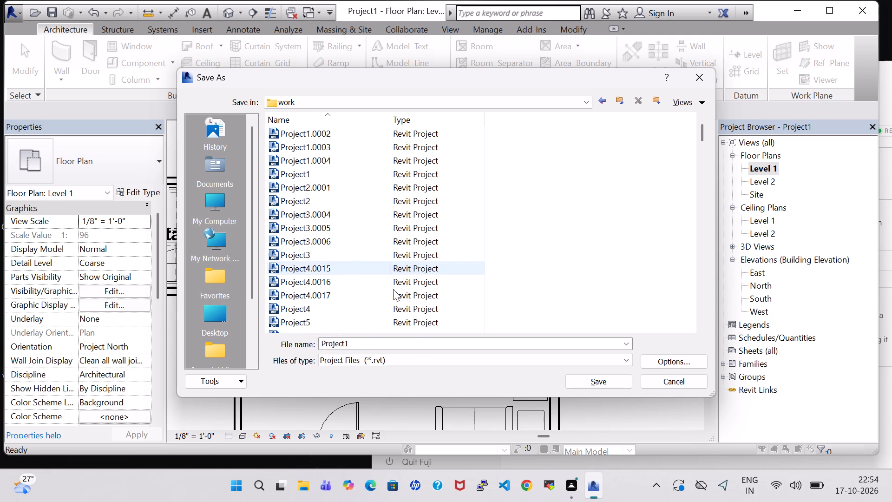
pyautogui.scroll(-16, 375, 306)
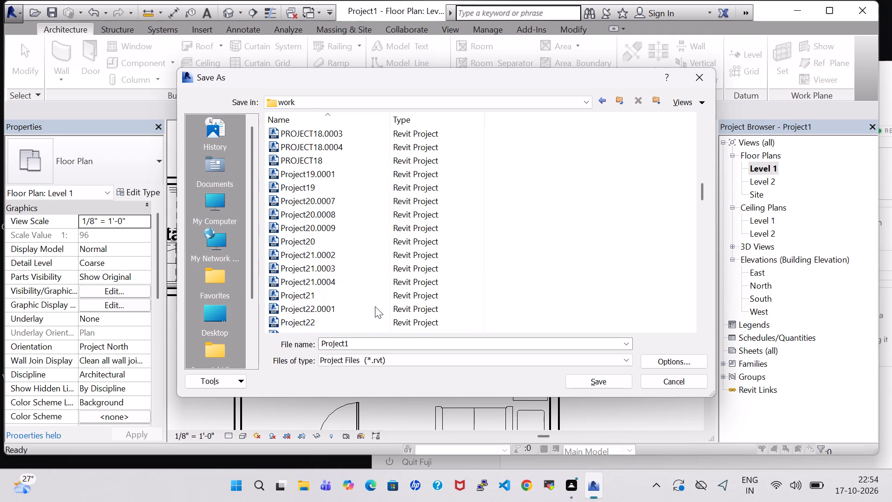
pyautogui.scroll(-20, 375, 306)
pyautogui.scroll(-17, 375, 306)
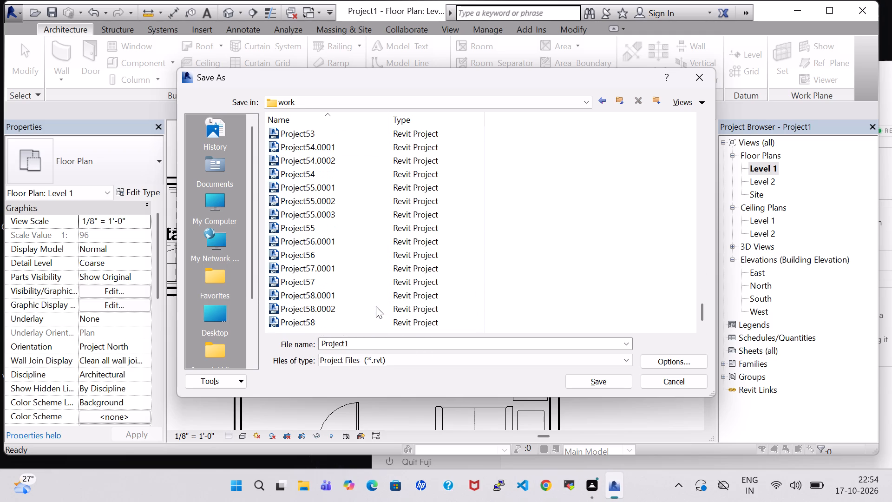
pyautogui.scroll(-5, 376, 306)
pyautogui.click(368, 343)
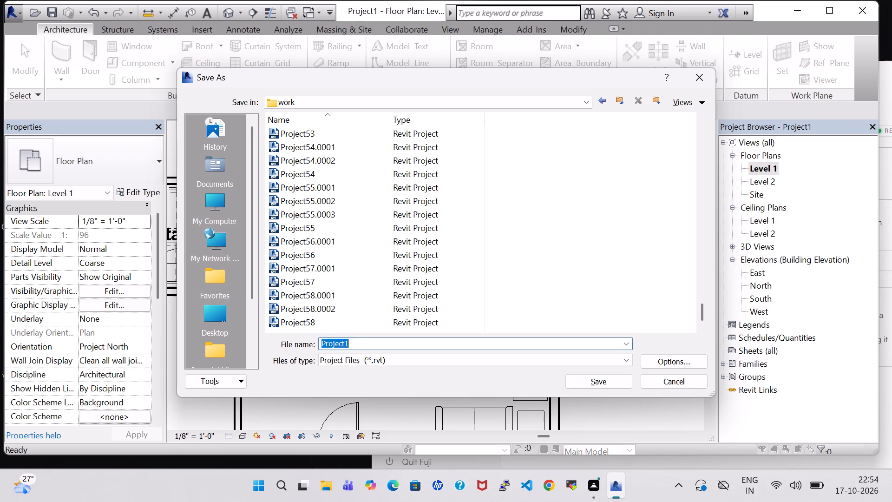
pyautogui.click(354, 343)
pyautogui.press('BackSpace')
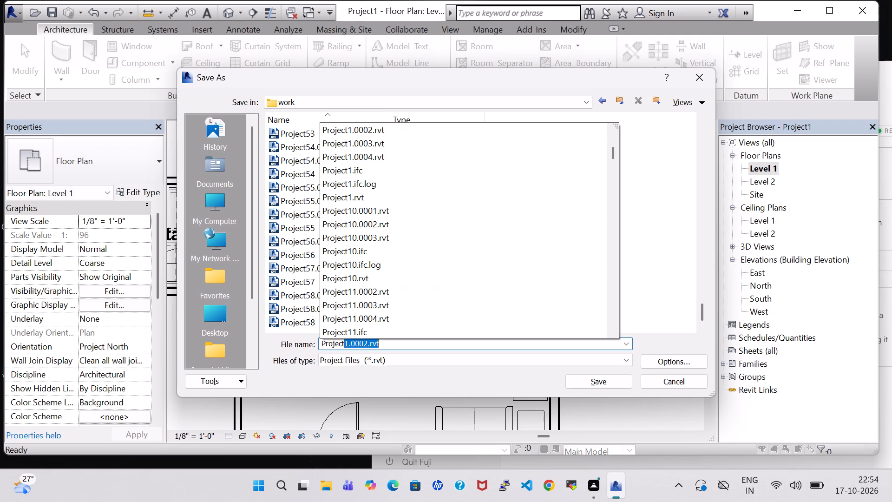
pyautogui.write('59')
pyautogui.click(576, 380)
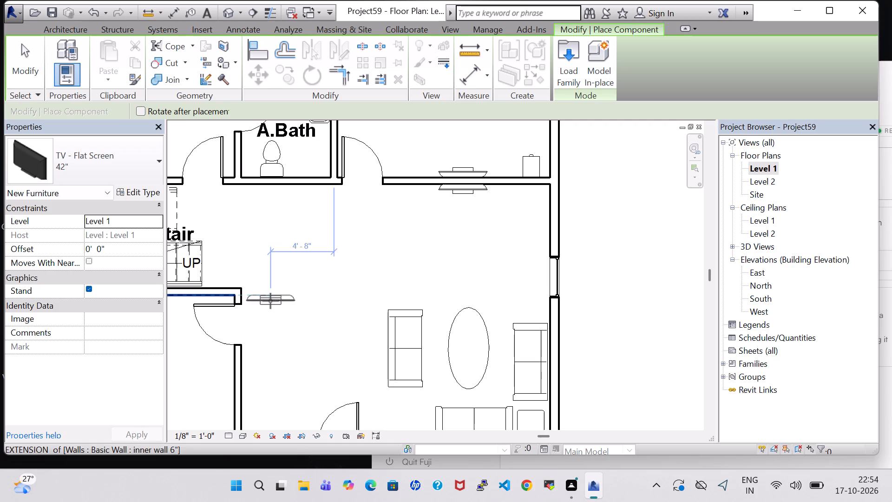
# Load the Table-Rectangular family from the library's Furniture > Tables folder.
pyautogui.click(62, 30)
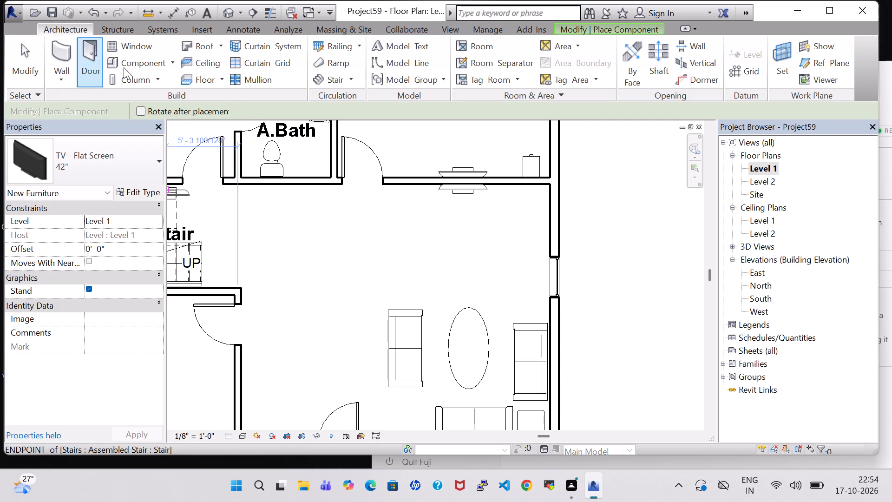
pyautogui.click(126, 66)
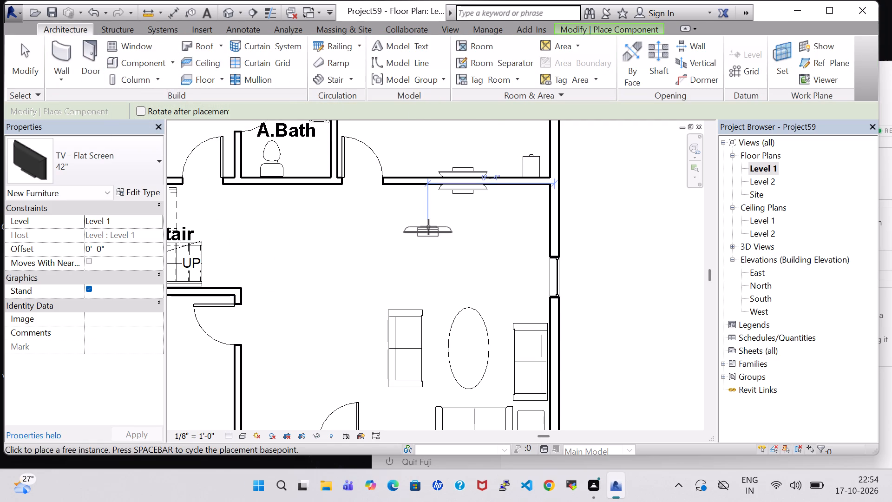
pyautogui.press('Escape')
pyautogui.click(147, 61)
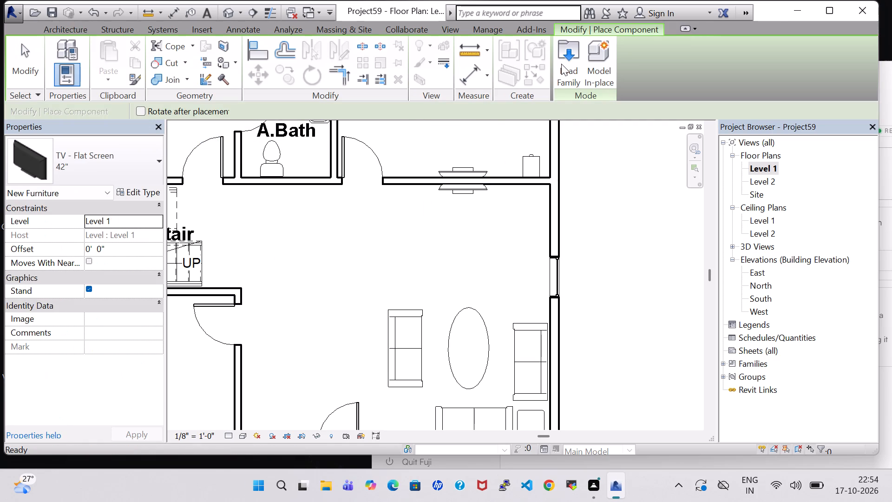
pyautogui.click(561, 64)
pyautogui.doubleClick(519, 320)
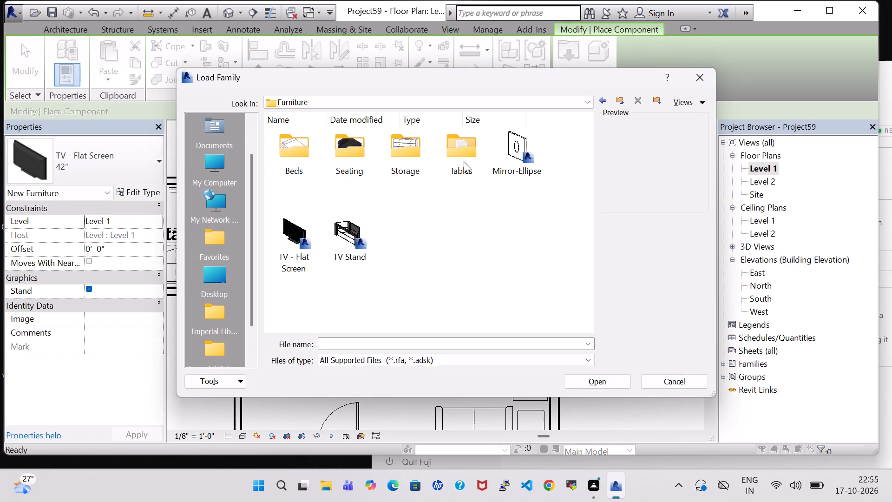
pyautogui.doubleClick(470, 146)
pyautogui.click(523, 235)
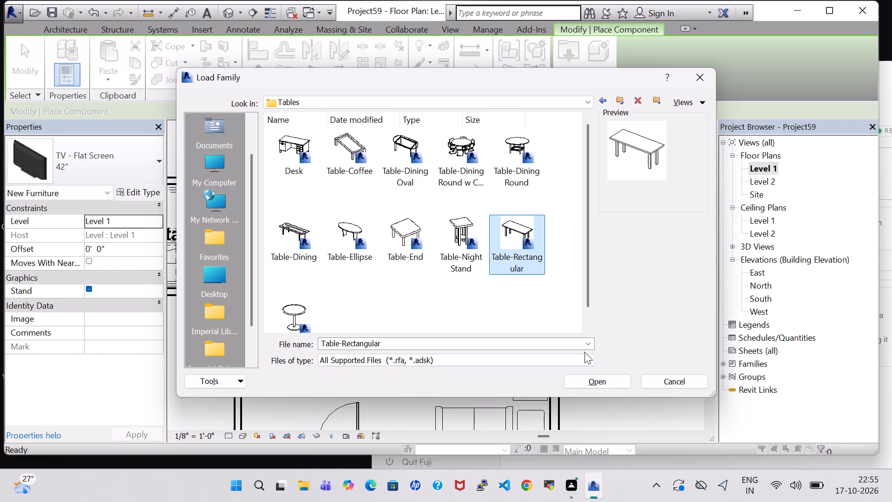
pyautogui.click(613, 392)
pyautogui.click(611, 385)
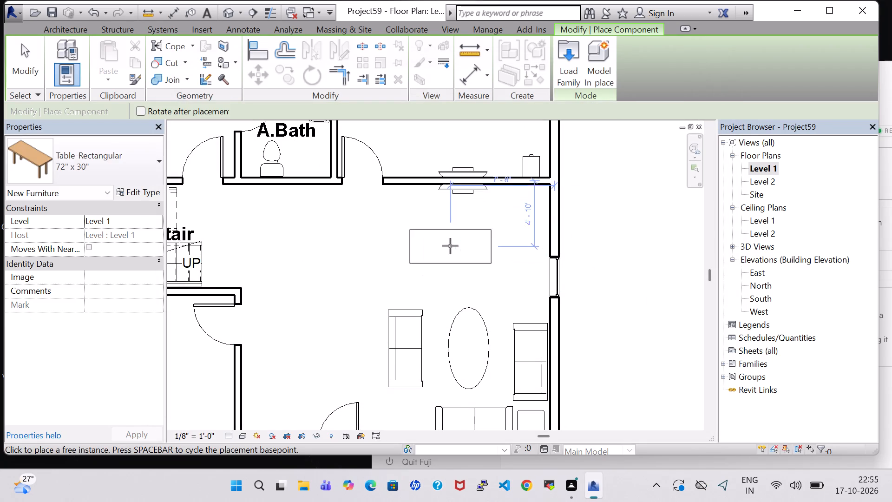
# Place a 72" x 30" Table-Rectangular beneath the living hall TV against the north wall, centred about 6'-9" from the east wall.
pyautogui.scroll(4, 461, 204)
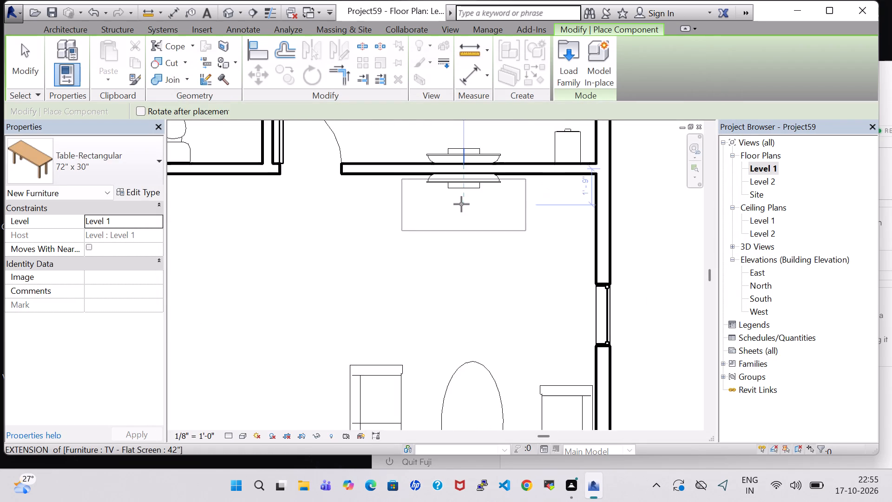
pyautogui.click(463, 200)
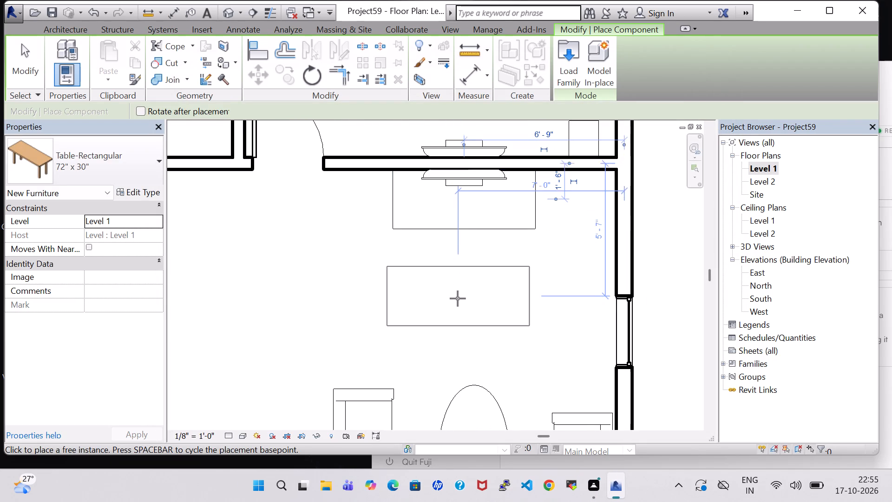
pyautogui.press('Escape')
pyautogui.press('Escape')
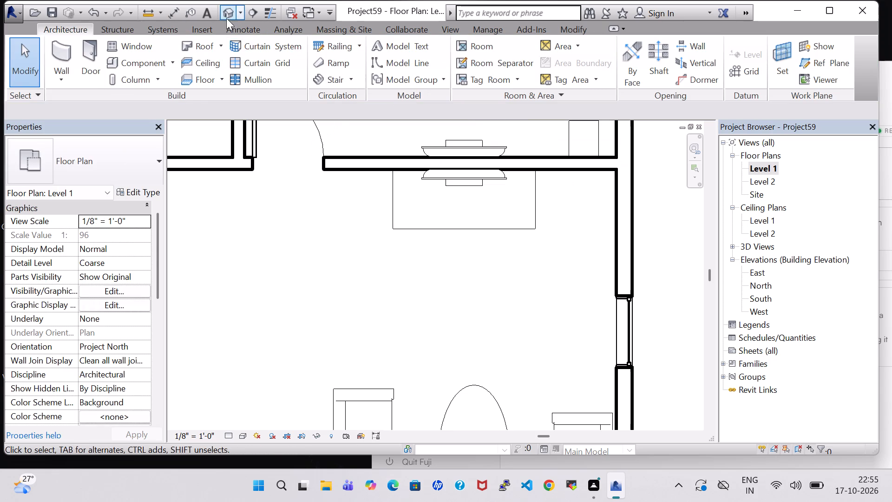
# In the 3D view, set the living hall TV's offset above the rectangular table to 3'-5".
pyautogui.click(226, 12)
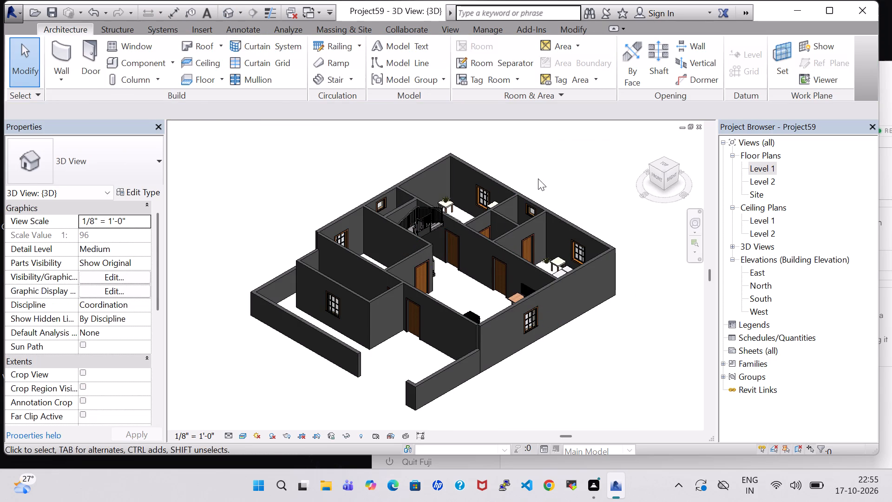
pyautogui.moveTo(569, 173); pyautogui.dragTo(519, 267, button='middle')
pyautogui.keyDown('shift'); pyautogui.moveTo(464, 293); pyautogui.dragTo(559, 259, button='middle'); pyautogui.keyUp('shift')
pyautogui.scroll(6, 559, 259)
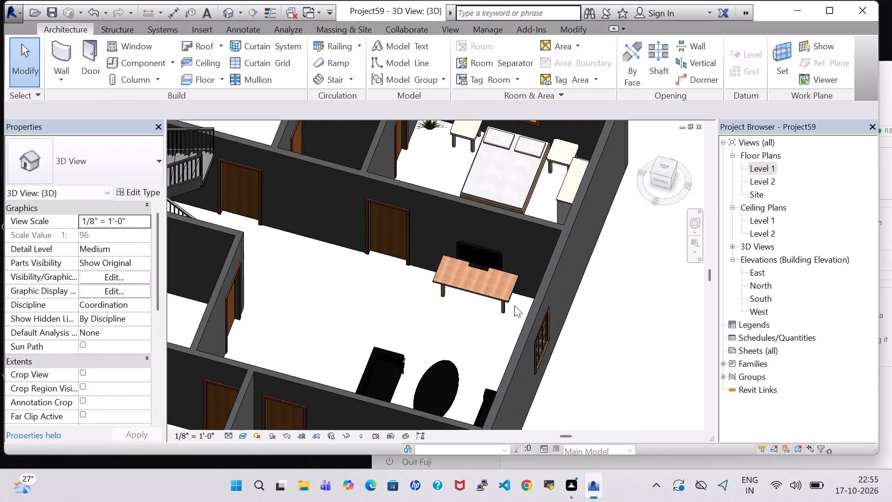
pyautogui.scroll(1, 447, 324)
pyautogui.moveTo(447, 324); pyautogui.dragTo(461, 273, button='middle')
pyautogui.moveTo(466, 303); pyautogui.dragTo(467, 244, button='middle')
pyautogui.moveTo(467, 244); pyautogui.dragTo(489, 273, button='middle')
pyautogui.click(436, 246)
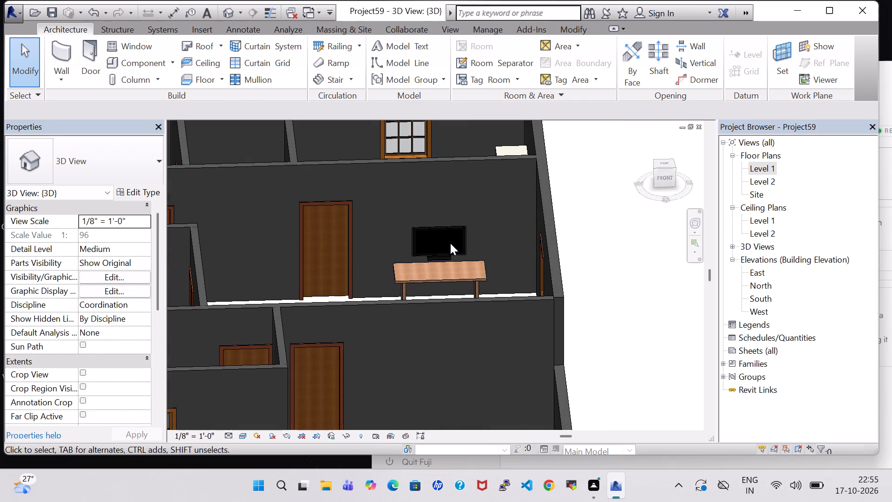
pyautogui.click(450, 243)
pyautogui.click(449, 253)
pyautogui.click(104, 253)
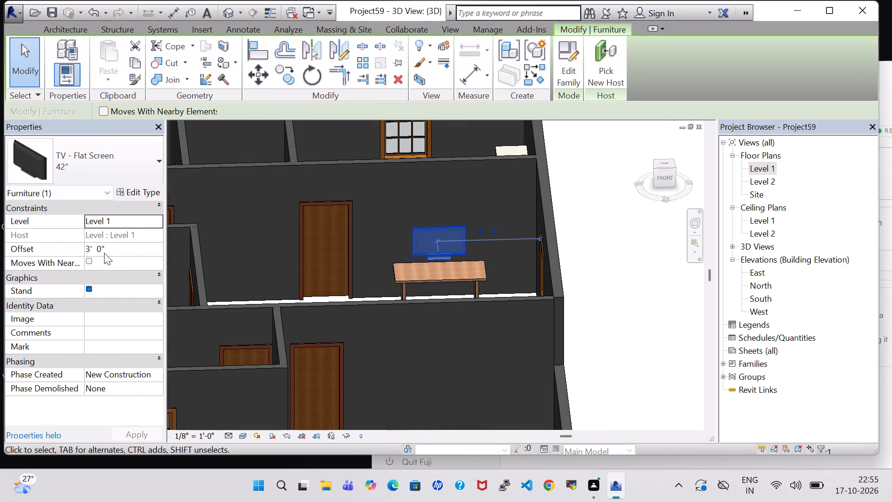
pyautogui.press('BackSpace')
pyautogui.press('5')
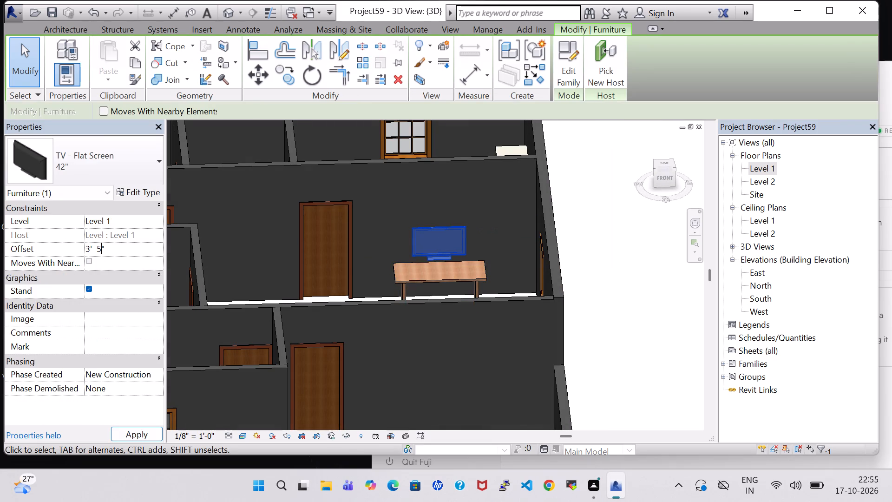
pyautogui.press('Return')
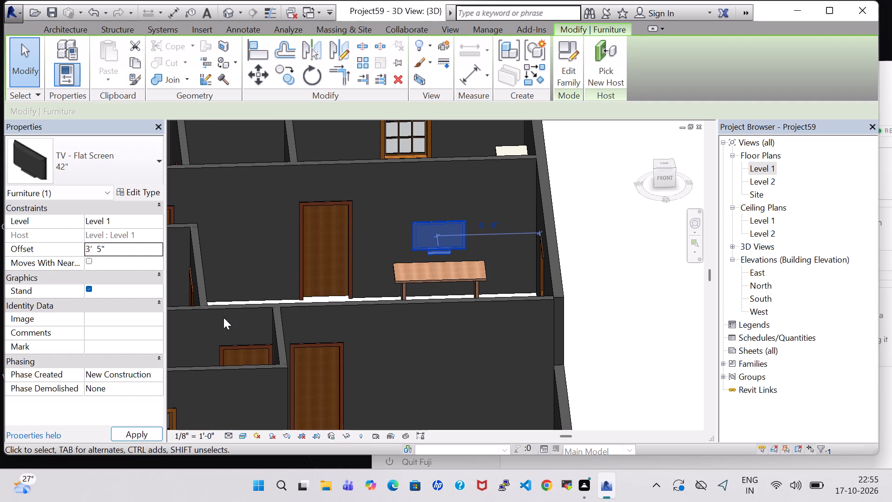
pyautogui.click(623, 313)
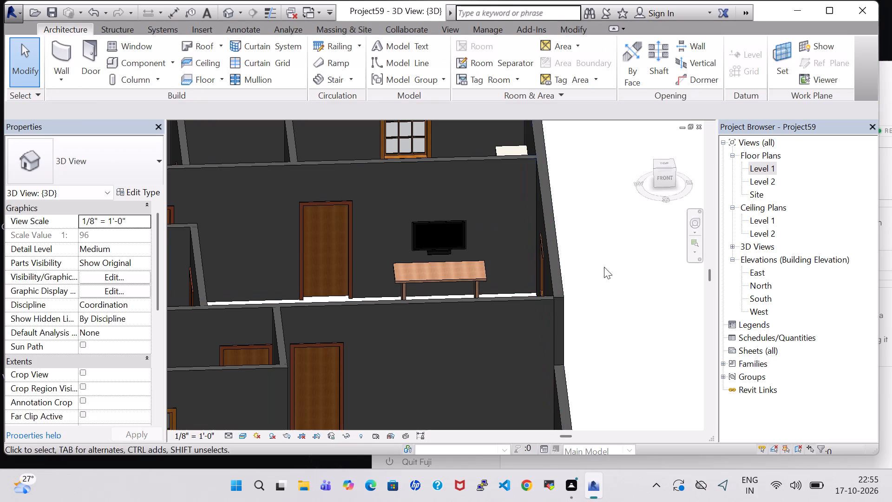
# On the Level 1 plan, place an RPC Plant - Tropical Agave - 1.5' like the bedroom's near the east end of the TV table.
pyautogui.doubleClick(761, 171)
pyautogui.scroll(-2, 579, 253)
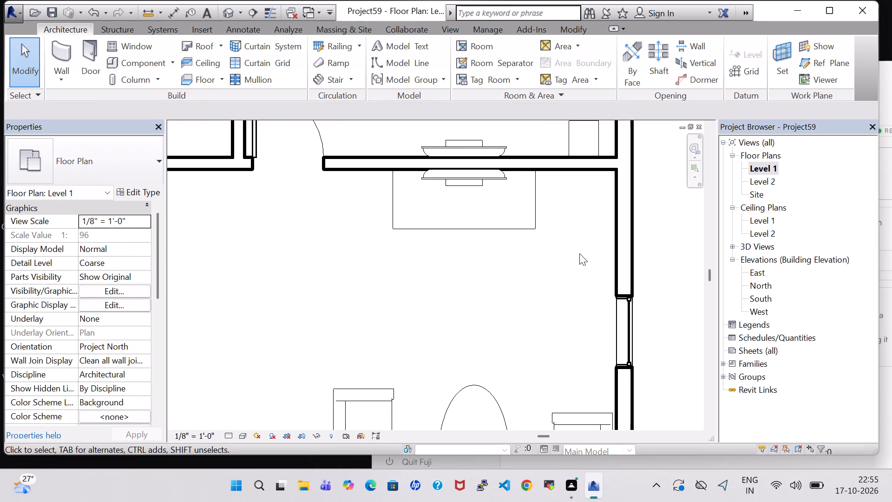
pyautogui.scroll(-2, 579, 253)
pyautogui.moveTo(579, 253); pyautogui.dragTo(567, 342, button='middle')
pyautogui.click(391, 132)
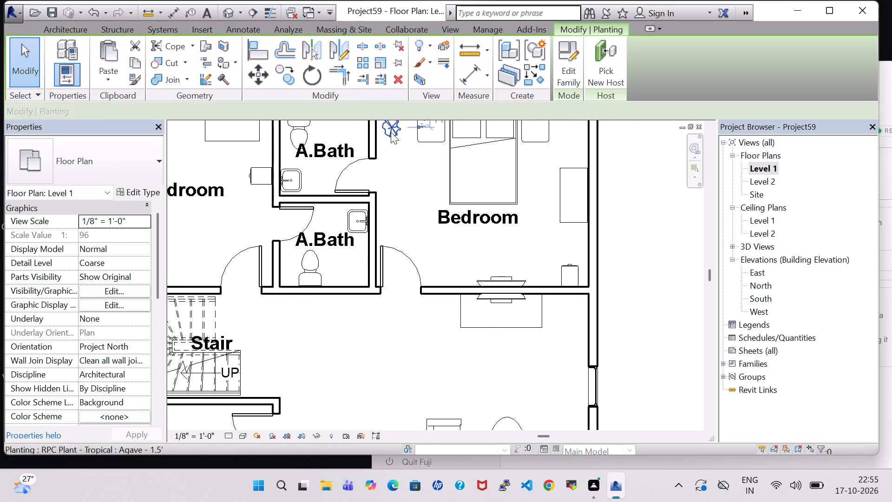
pyautogui.rightClick(391, 132)
pyautogui.click(469, 247)
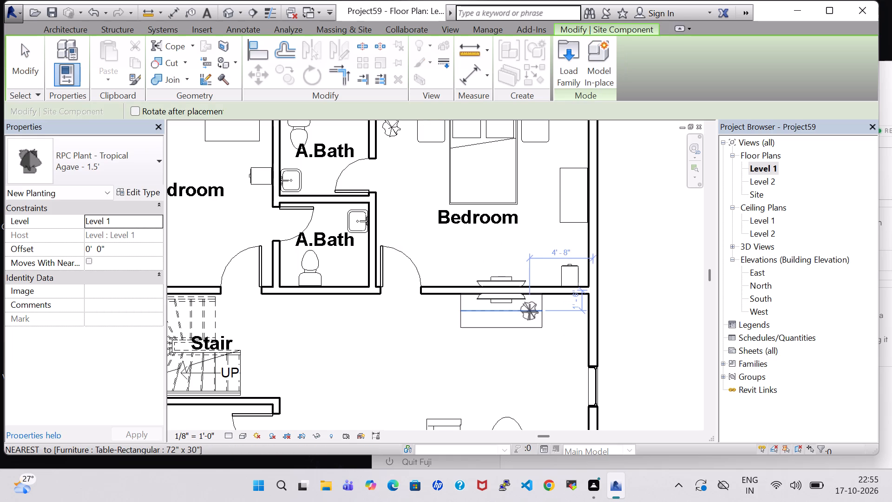
pyautogui.click(532, 313)
pyautogui.press('Escape')
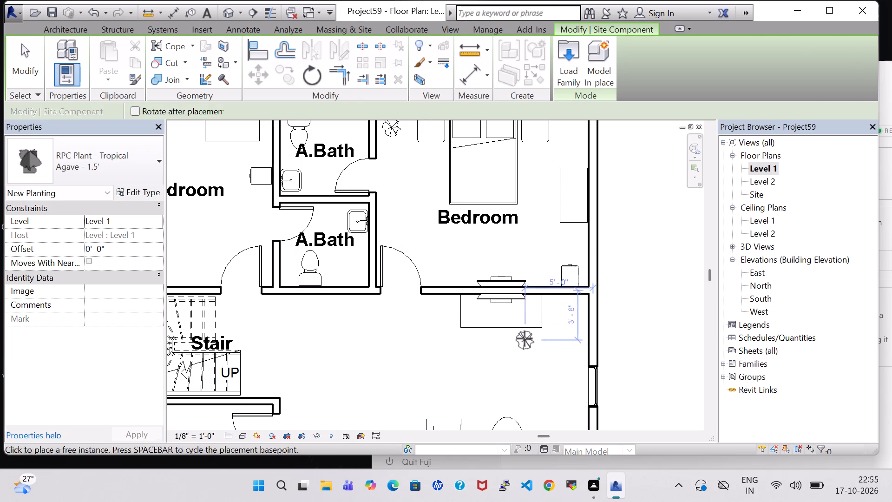
pyautogui.press('Escape')
# Nudge the living hall TV west above its table until it is 7'-3" from the east wall.
pyautogui.click(504, 304)
pyautogui.press('Left')
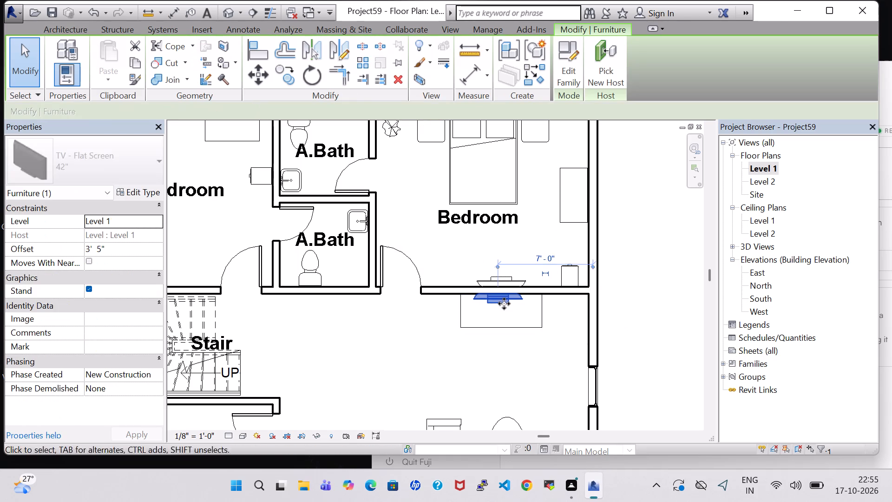
pyautogui.press('Left')
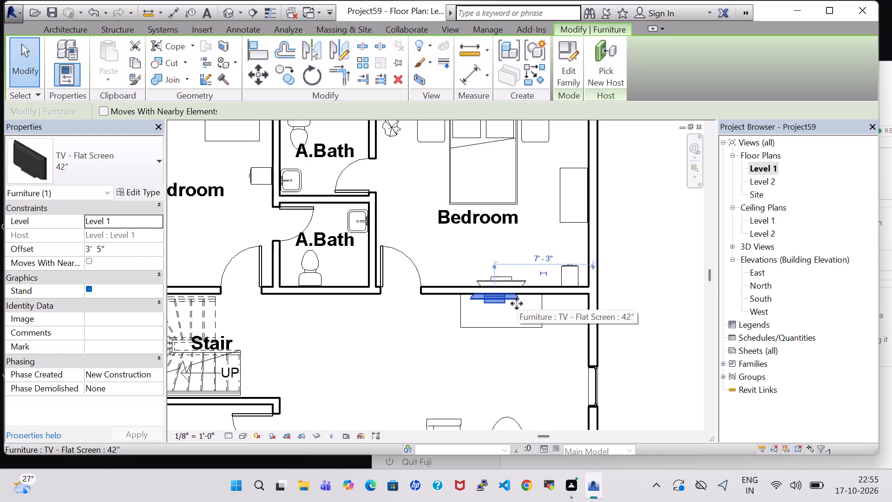
pyautogui.click(670, 282)
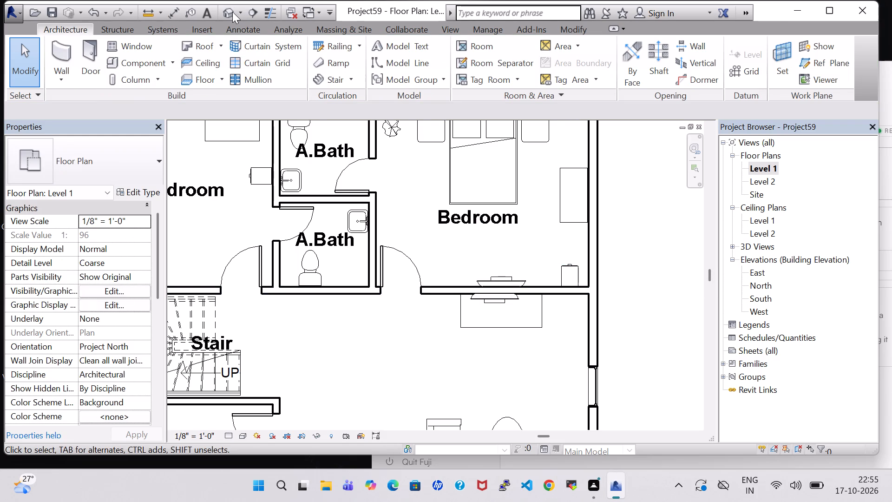
# In the 3D view, set the Height type parameter of the 72" x 30" Table-Rectangular under the TV to 2'-3".
pyautogui.click(231, 12)
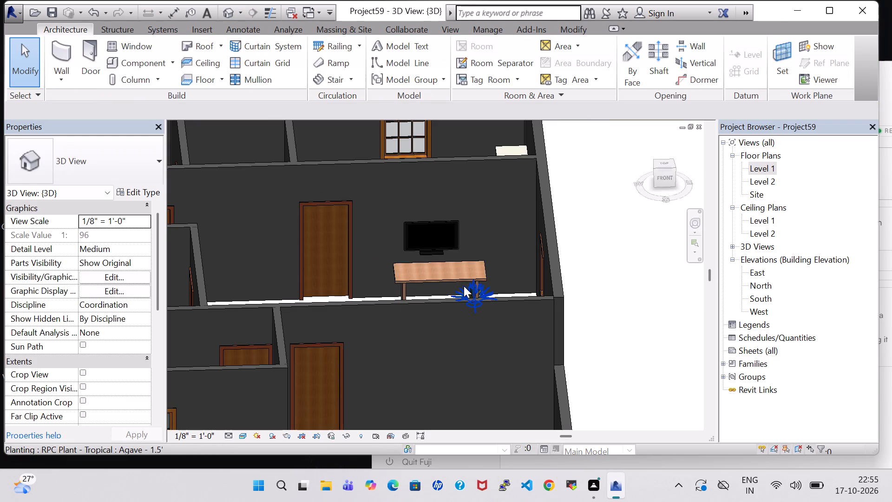
pyautogui.click(444, 272)
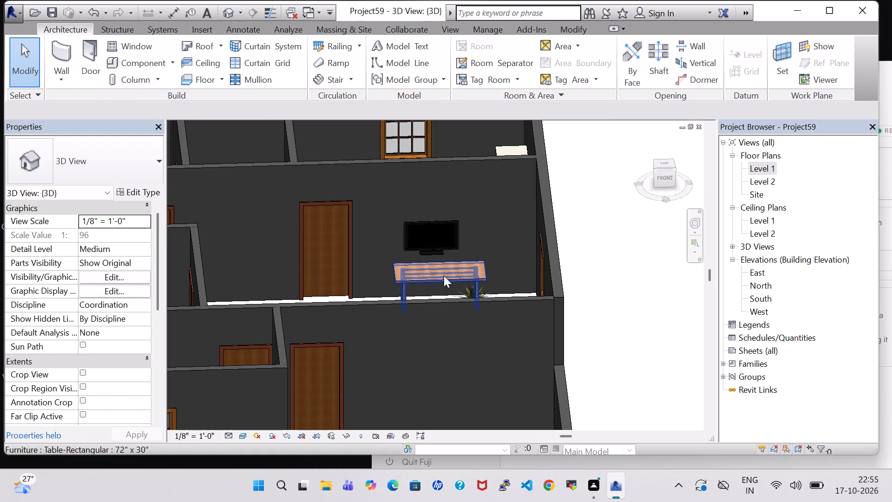
pyautogui.click(444, 276)
pyautogui.click(127, 189)
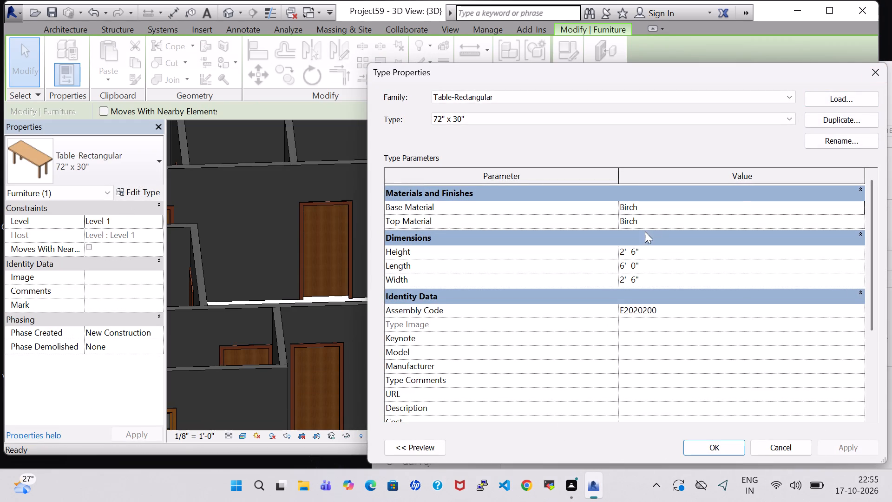
pyautogui.click(636, 249)
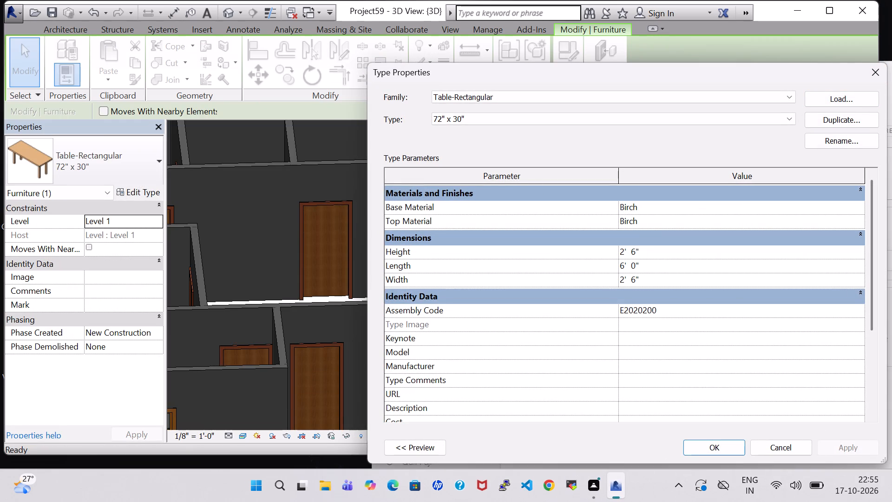
pyautogui.press('BackSpace')
pyautogui.press('3')
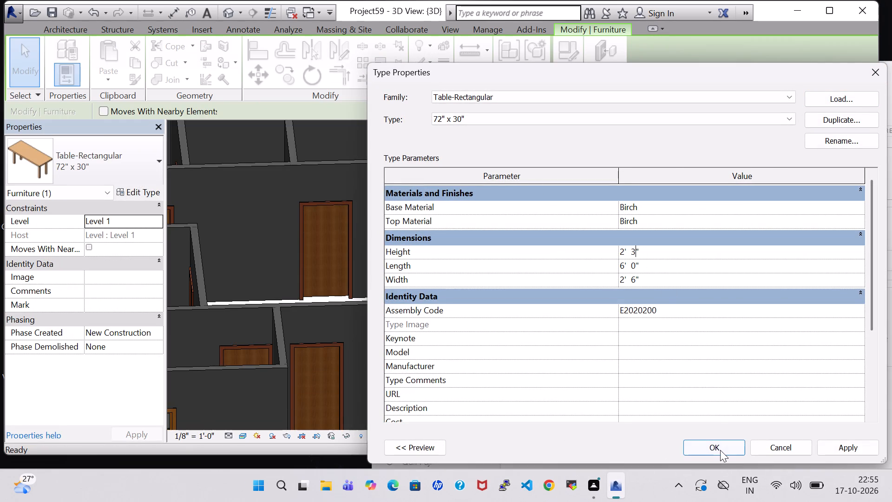
pyautogui.click(720, 450)
pyautogui.click(670, 331)
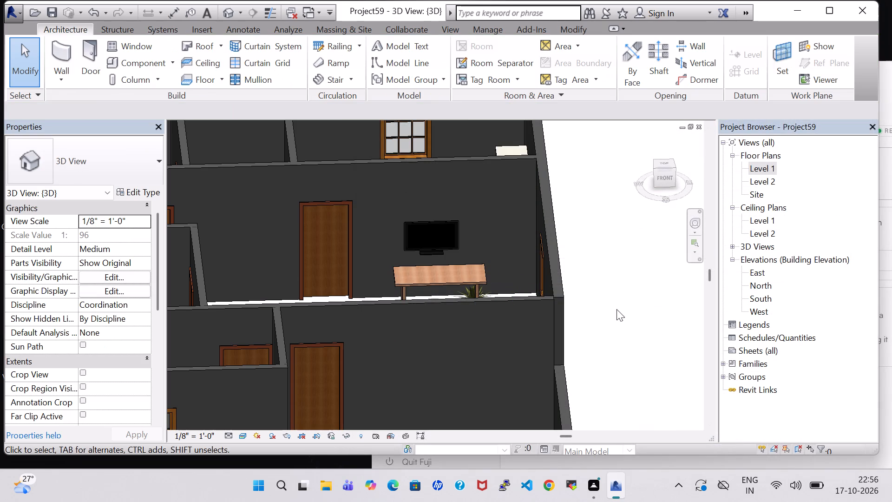
# Set the offset of the agave plant at the TV table to 2'-3" so it sits on the tabletop.
pyautogui.click(477, 291)
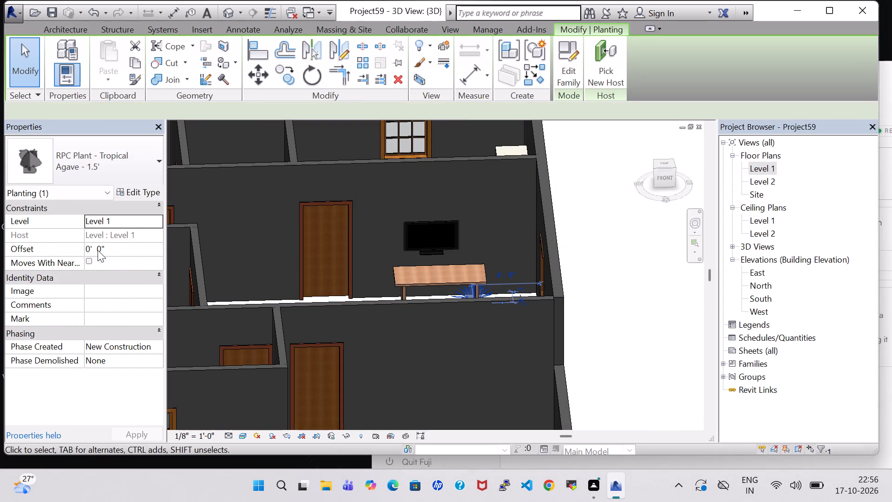
pyautogui.click(93, 250)
pyautogui.press('Left')
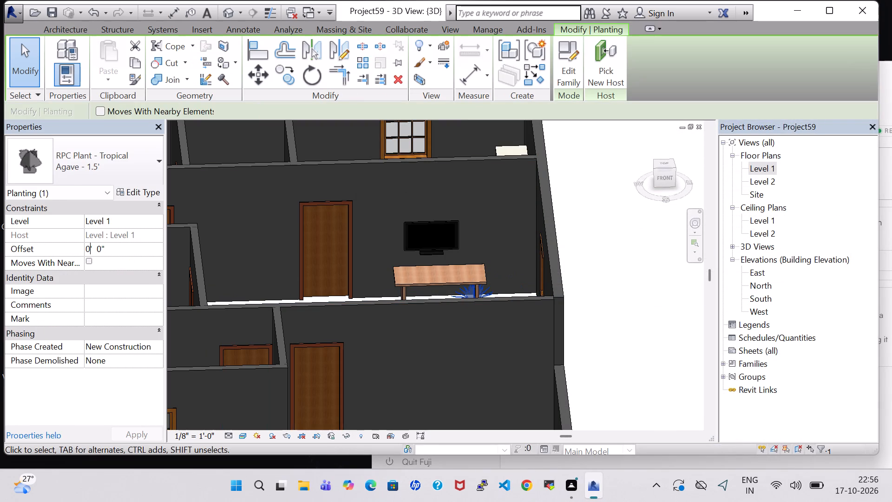
pyautogui.press('BackSpace')
pyautogui.press('2')
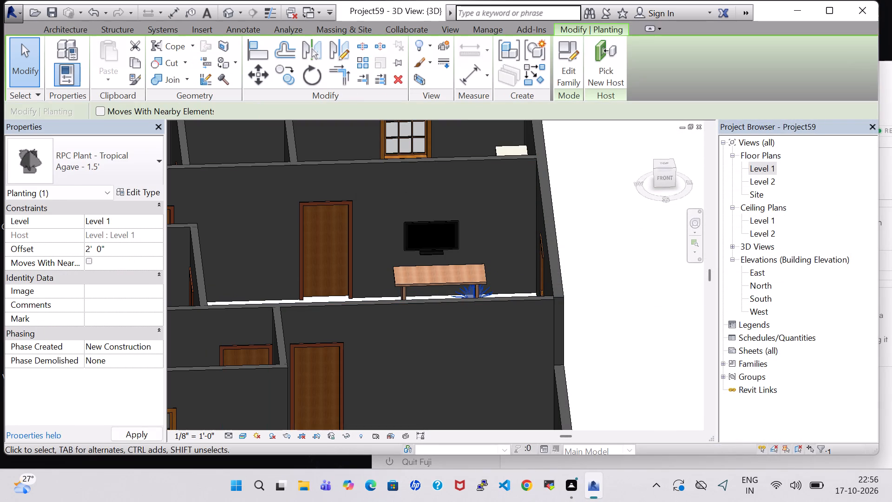
pyautogui.click(99, 250)
pyautogui.press('BackSpace')
pyautogui.press('3')
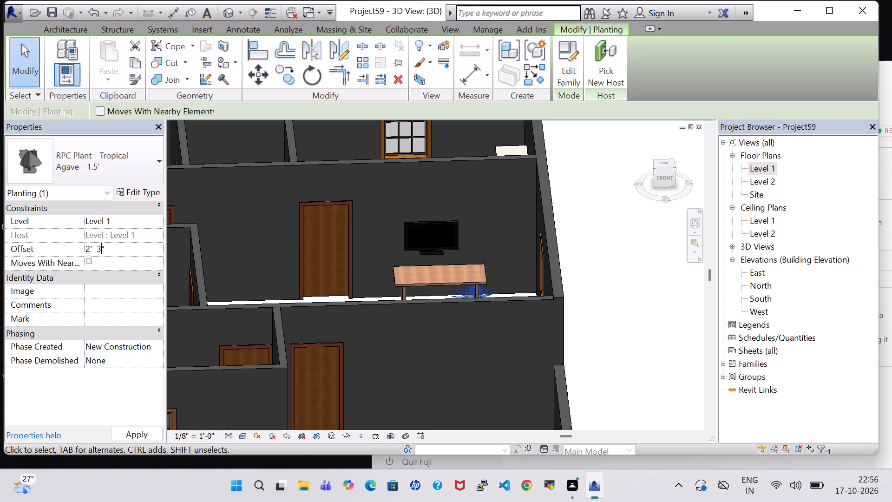
pyautogui.click(126, 436)
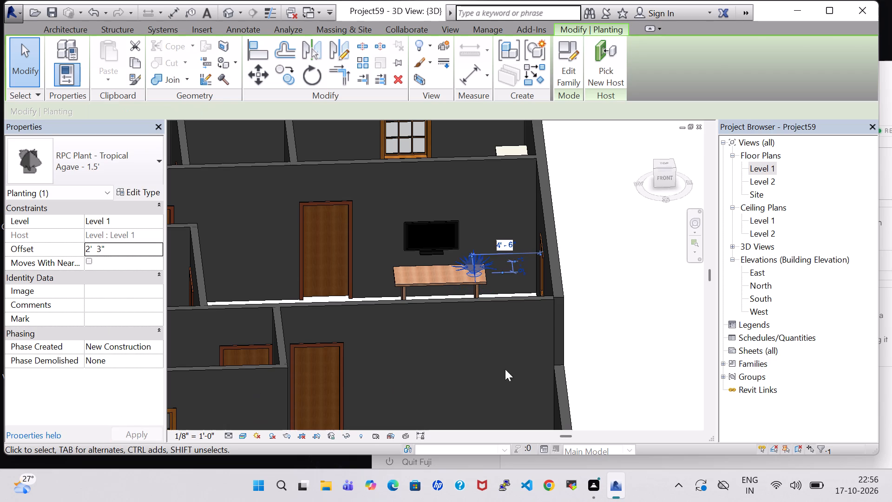
pyautogui.click(623, 300)
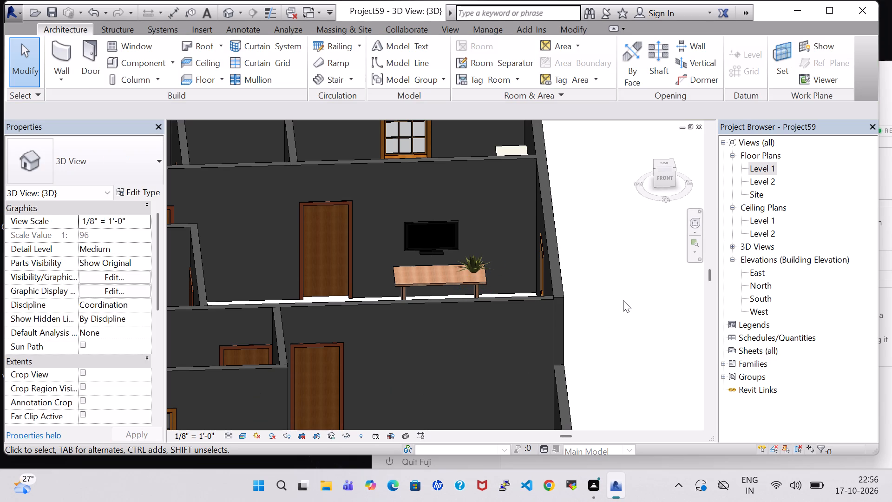
# Change the living hall's elliptical table between the sofas to the Table-Ellipse 60" x 48" type.
pyautogui.doubleClick(762, 167)
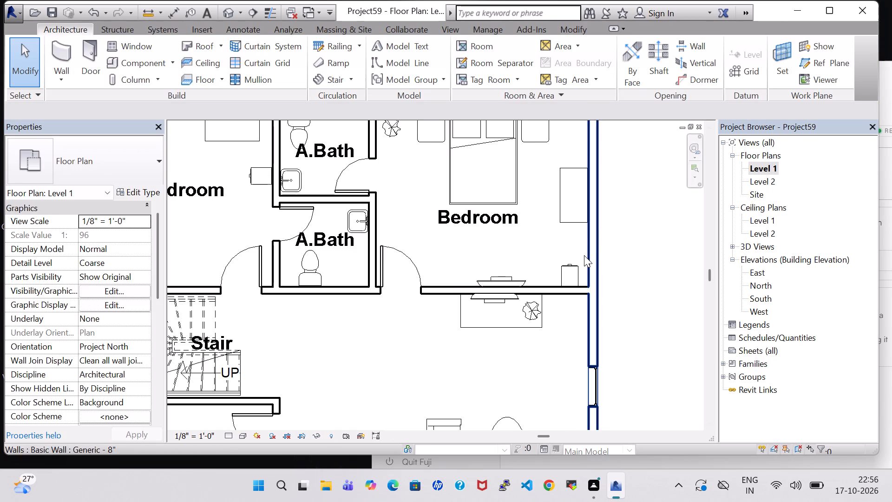
pyautogui.click(225, 11)
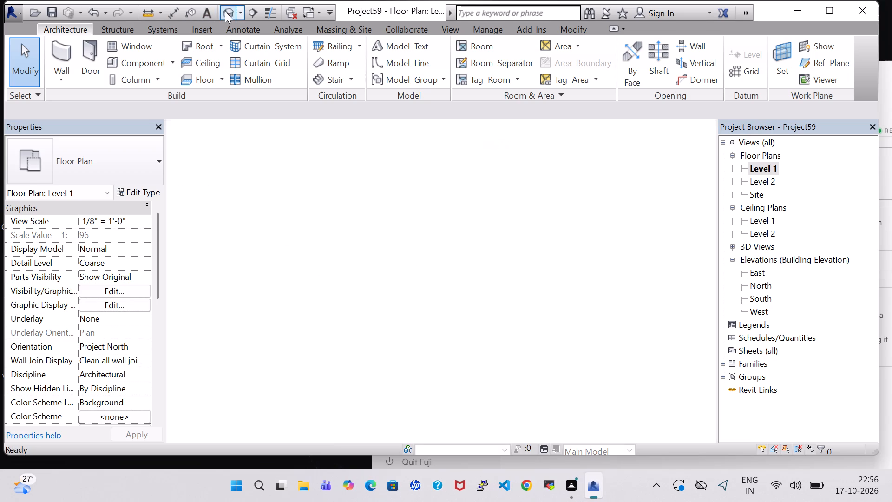
pyautogui.keyDown('shift'); pyautogui.moveTo(576, 190); pyautogui.dragTo(575, 211, button='middle'); pyautogui.keyUp('shift')
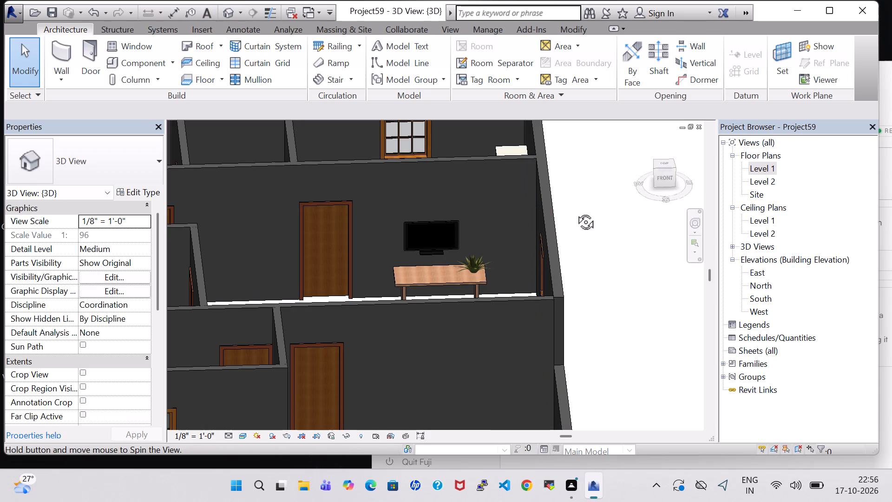
pyautogui.keyDown('shift'); pyautogui.moveTo(575, 211); pyautogui.dragTo(575, 286, button='middle'); pyautogui.keyUp('shift')
pyautogui.keyDown('shift'); pyautogui.moveTo(576, 289); pyautogui.dragTo(609, 365, button='middle'); pyautogui.keyUp('shift')
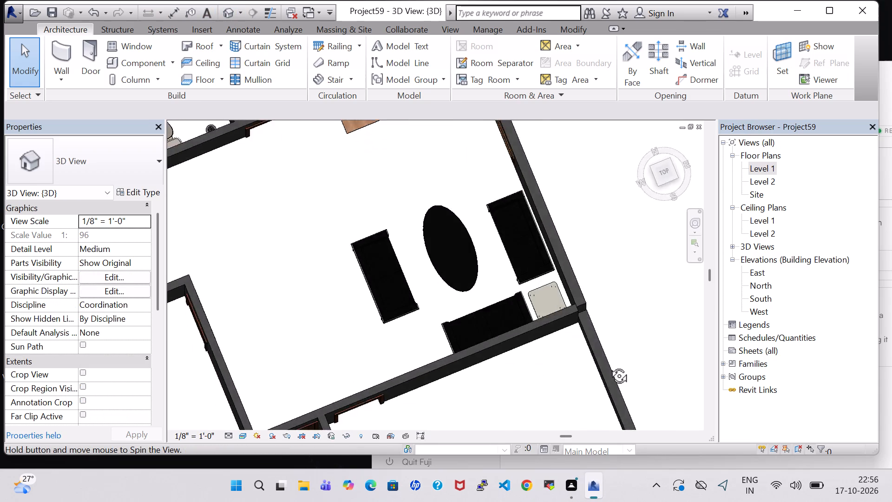
pyautogui.keyDown('shift'); pyautogui.moveTo(609, 365); pyautogui.dragTo(573, 343, button='middle'); pyautogui.keyUp('shift')
pyautogui.click(477, 333)
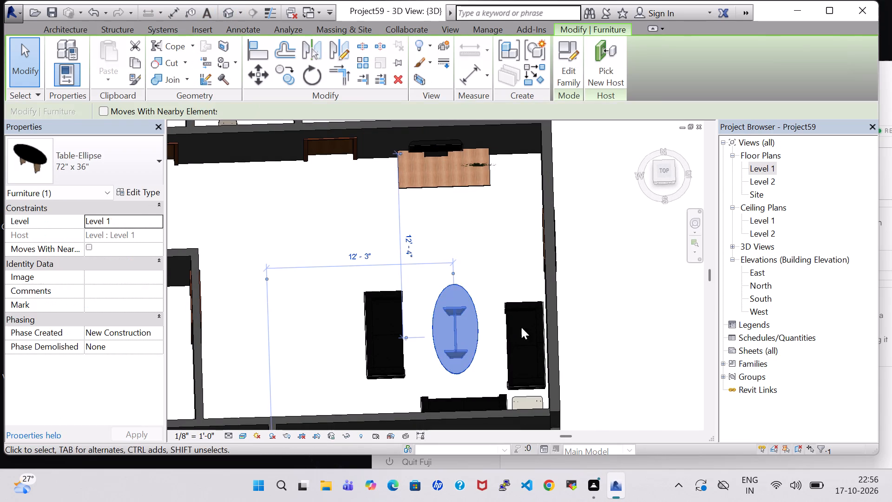
pyautogui.click(595, 326)
pyautogui.keyDown('shift'); pyautogui.moveTo(587, 312); pyautogui.dragTo(688, 264, button='middle'); pyautogui.keyUp('shift')
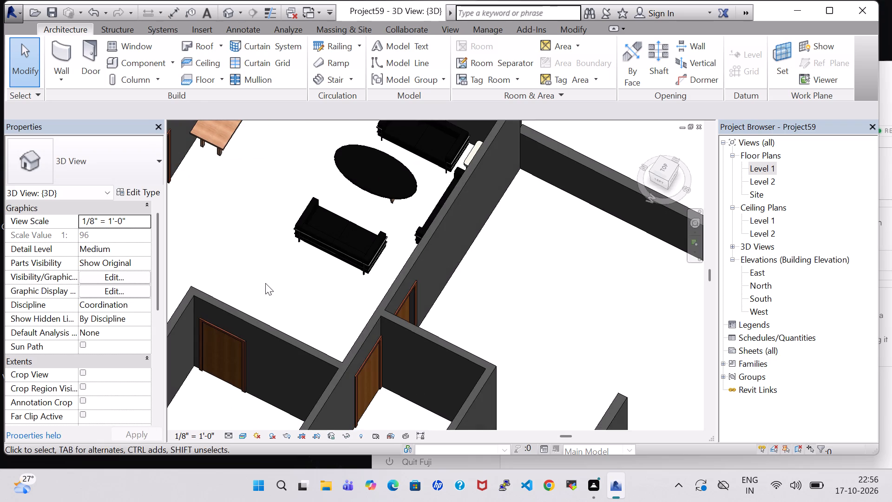
pyautogui.keyDown('shift'); pyautogui.moveTo(267, 283); pyautogui.dragTo(341, 249, button='middle'); pyautogui.keyUp('shift')
pyautogui.click(256, 168)
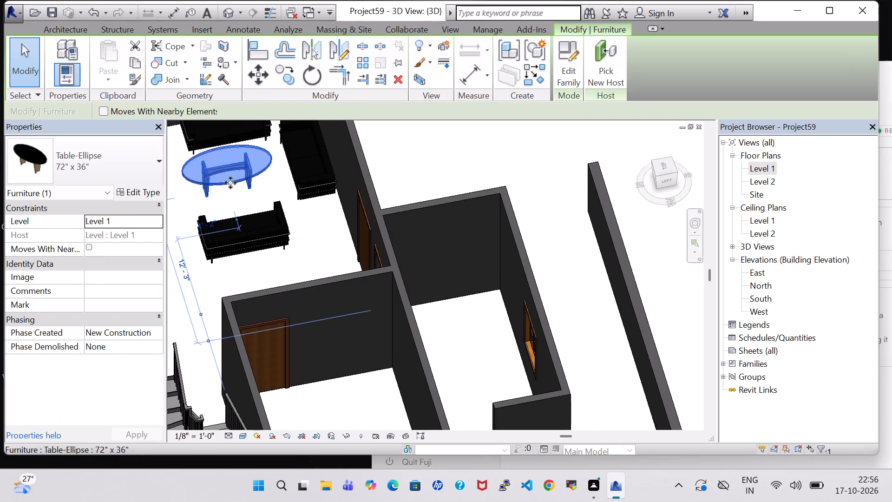
pyautogui.click(132, 193)
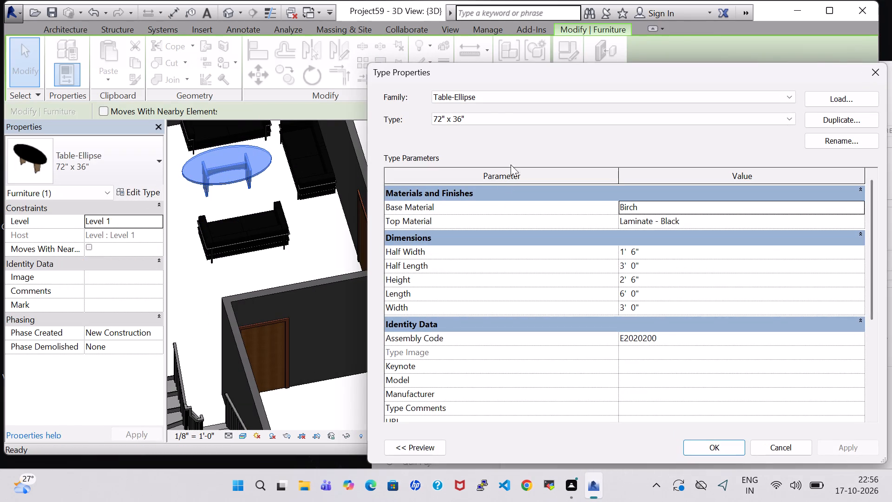
pyautogui.click(497, 110)
pyautogui.click(497, 118)
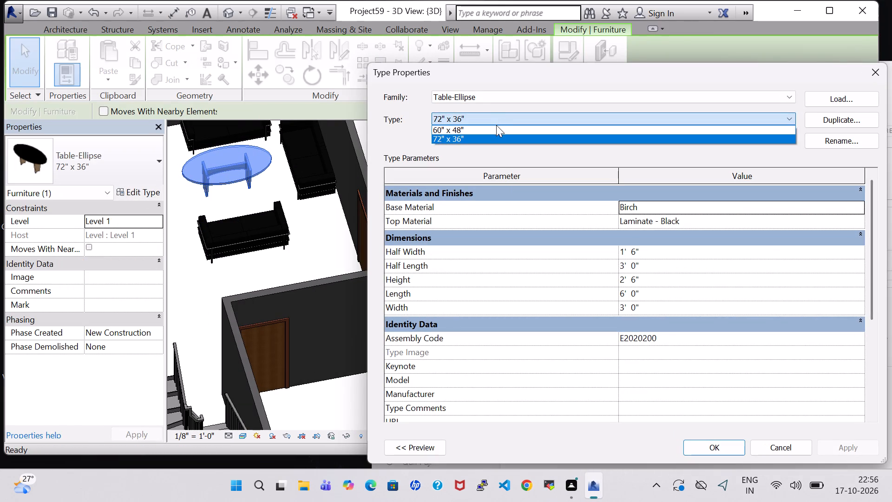
pyautogui.click(496, 128)
pyautogui.click(708, 445)
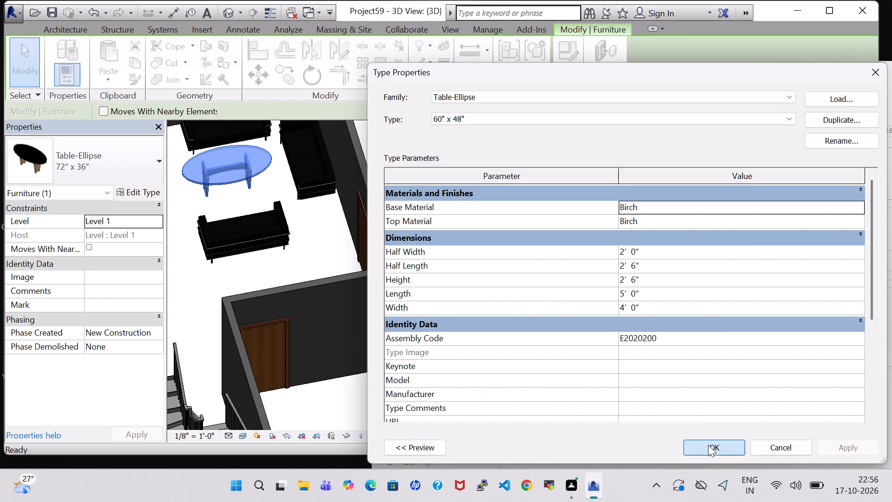
pyautogui.click(432, 169)
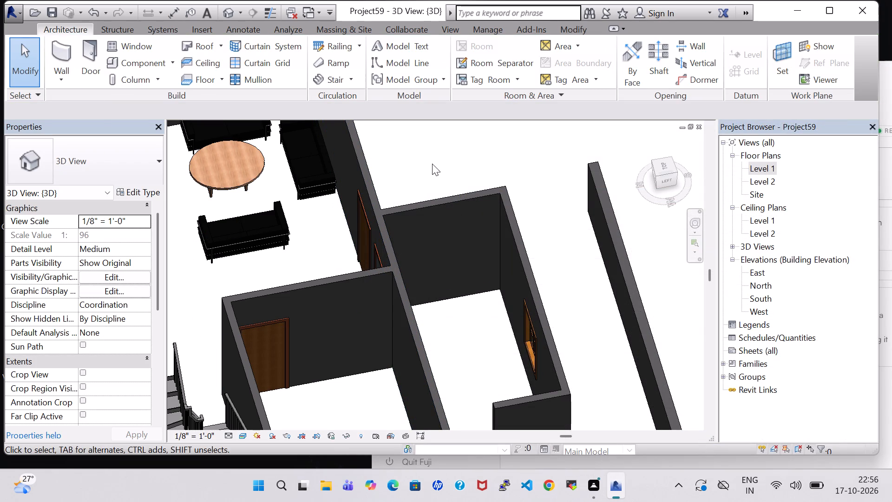
# Nudge the elliptical table slightly west, toward the sofa facing the east wall.
pyautogui.scroll(1, 419, 142)
pyautogui.moveTo(419, 142); pyautogui.dragTo(410, 181, button='middle')
pyautogui.moveTo(300, 192); pyautogui.dragTo(308, 280, button='middle')
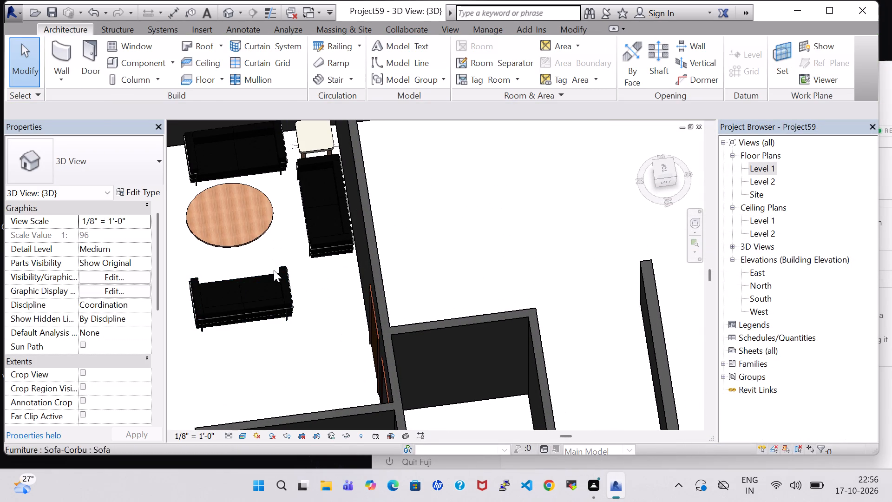
pyautogui.click(232, 247)
pyautogui.press('Down')
pyautogui.press('Down')
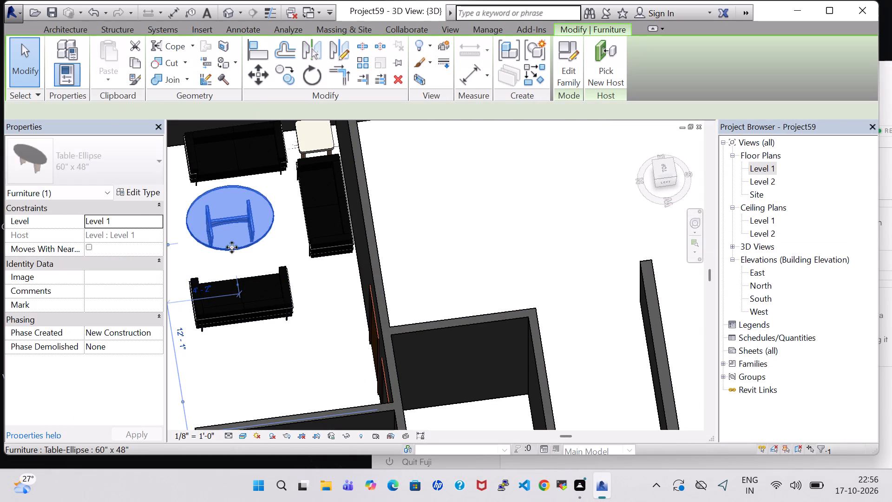
# Delete the RPC Tropical Agave plant at the small corner table between the living hall sofas.
pyautogui.click(295, 148)
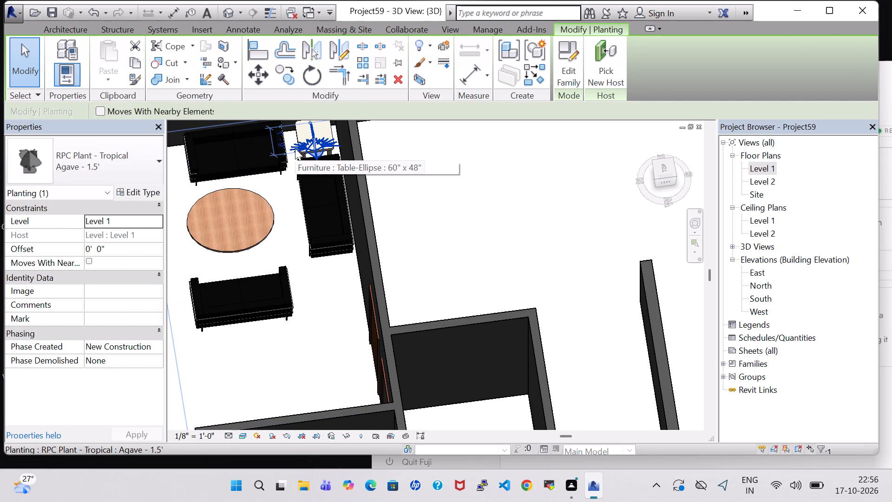
pyautogui.press('Delete')
pyautogui.click(432, 190)
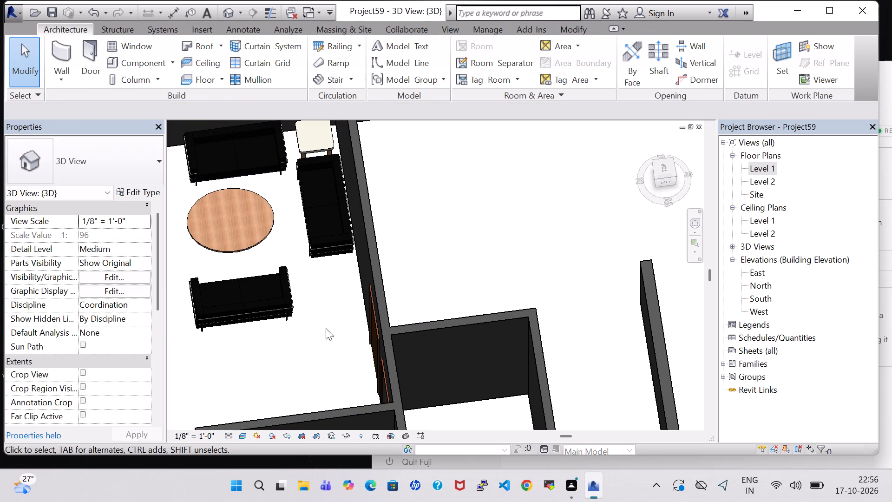
# Place a tagged room in the living hall on the Level 1 floor plan.
pyautogui.keyDown('shift'); pyautogui.moveTo(323, 334); pyautogui.dragTo(221, 282, button='middle'); pyautogui.keyUp('shift')
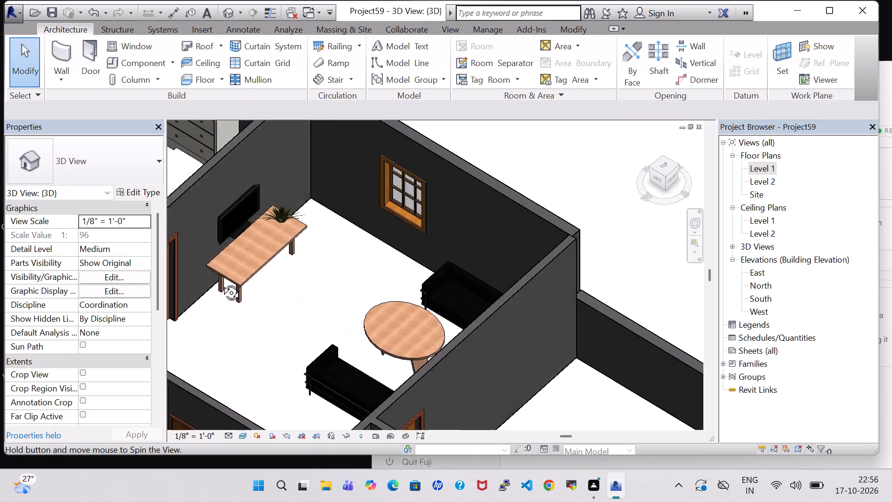
pyautogui.keyDown('shift'); pyautogui.moveTo(221, 282); pyautogui.dragTo(199, 280, button='middle'); pyautogui.keyUp('shift')
pyautogui.tripleClick(758, 169)
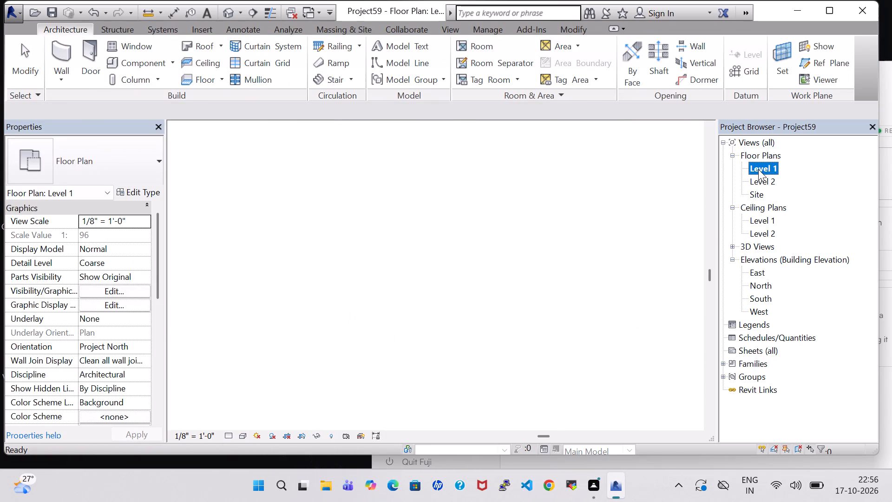
pyautogui.scroll(-3, 614, 244)
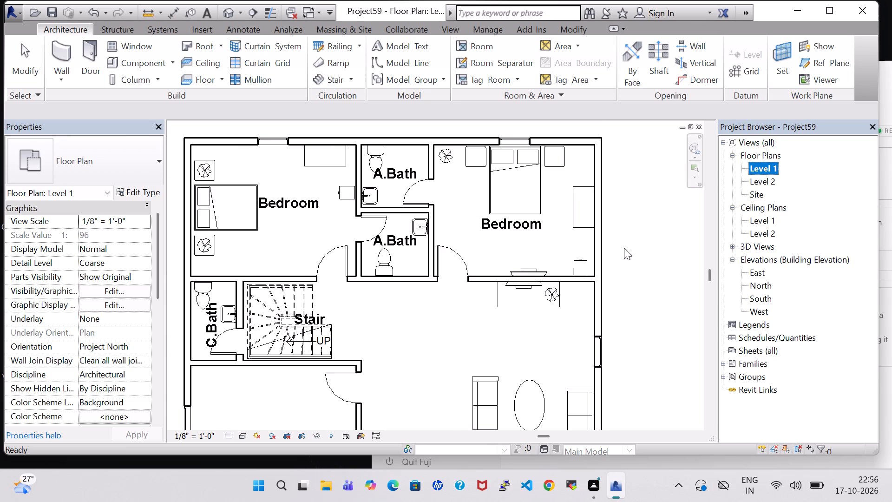
pyautogui.moveTo(656, 317); pyautogui.dragTo(652, 235, button='middle')
pyautogui.moveTo(666, 354); pyautogui.dragTo(652, 266, button='middle')
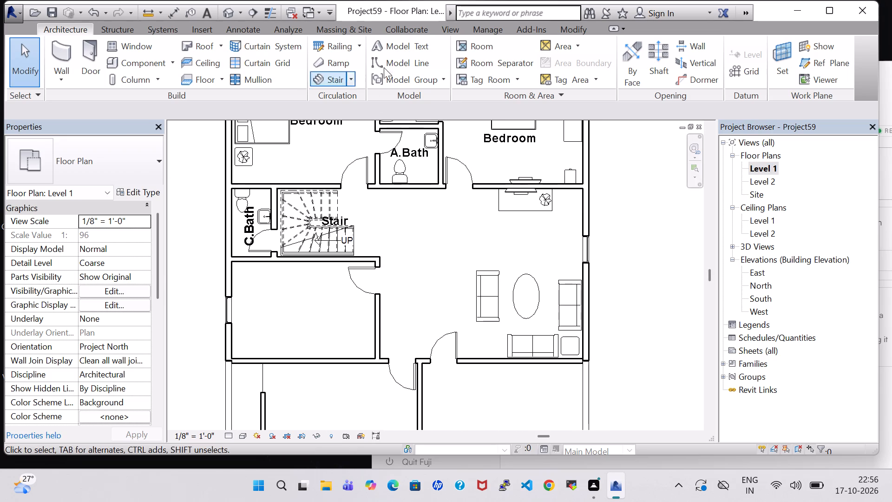
pyautogui.click(484, 46)
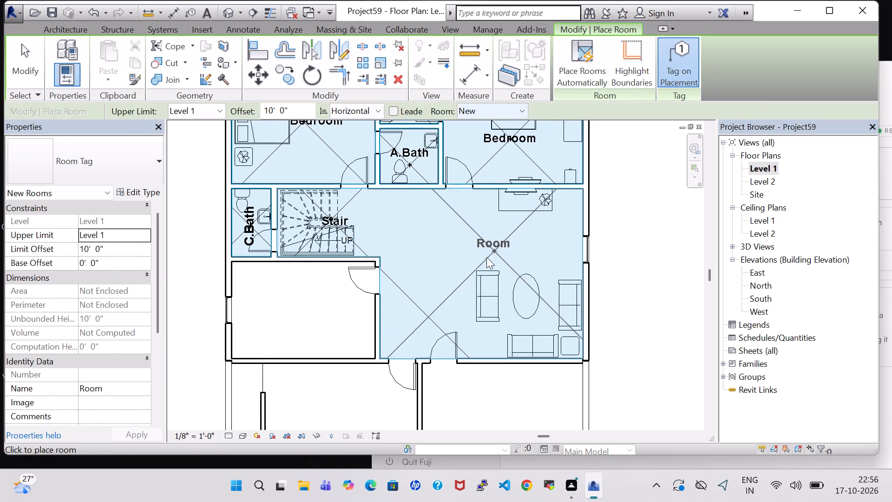
pyautogui.click(478, 259)
pyautogui.click(768, 435)
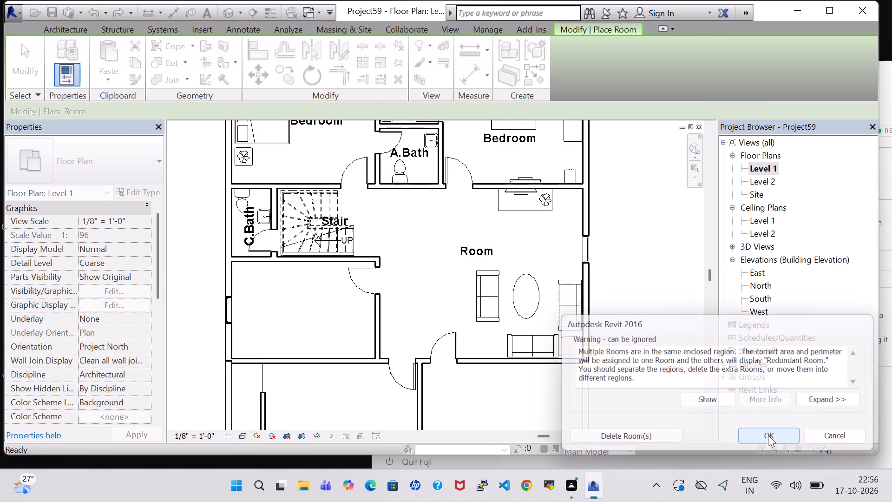
pyautogui.press('Escape')
pyautogui.press('Escape')
# Rename the living hall's room tag to Hall.
pyautogui.doubleClick(481, 251)
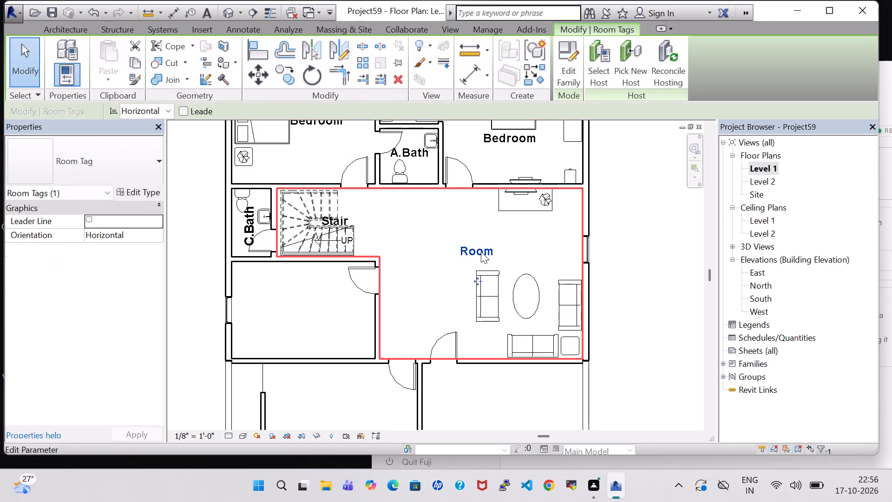
pyautogui.press('BackSpace')
pyautogui.write('hall')
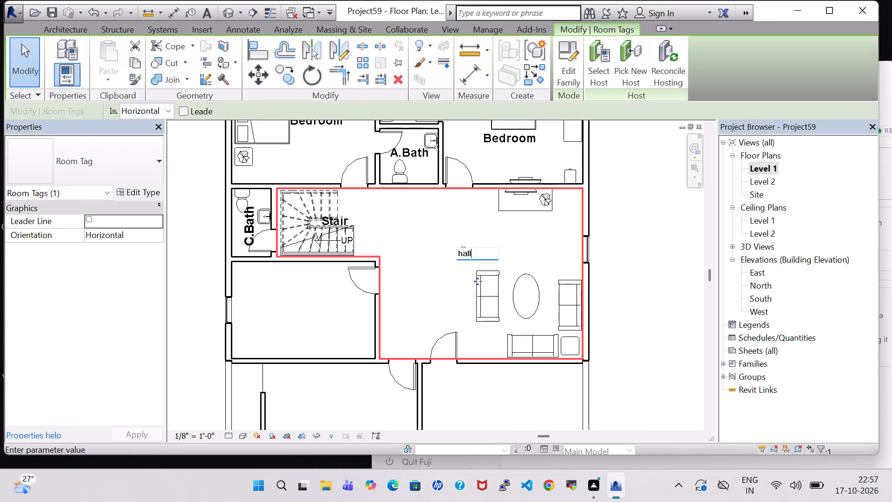
pyautogui.press('BackSpace')
pyautogui.press('BackSpace')
pyautogui.press('BackSpace')
pyautogui.press('BackSpace')
pyautogui.write('Hall')
pyautogui.press('Return')
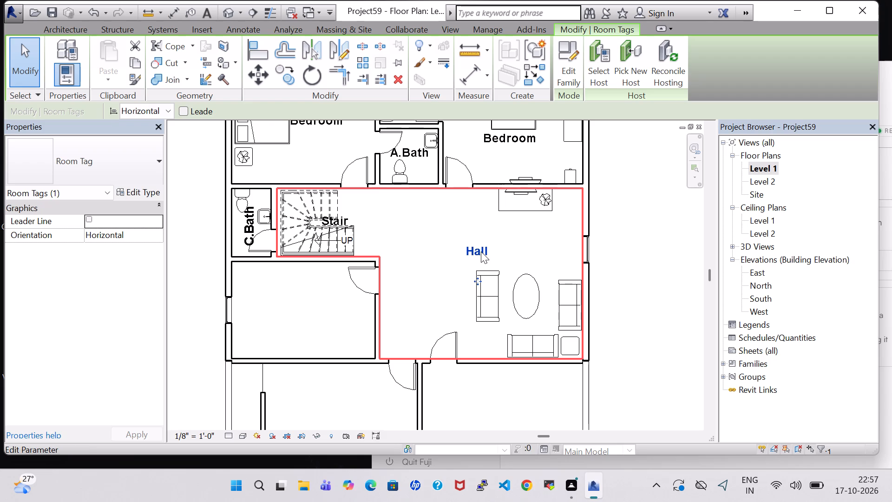
pyautogui.click(644, 262)
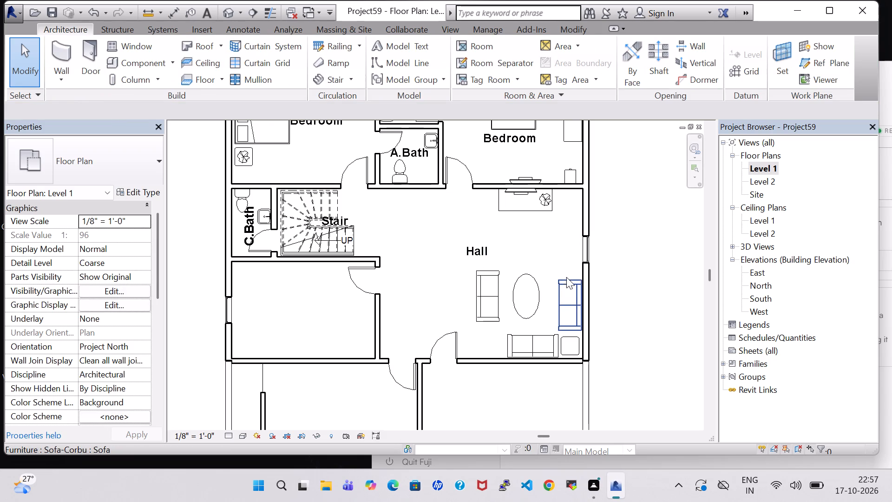
# Place another Bed-Box Double 53" x 74" in the empty room south of the stair, with its headboard toward the west window.
pyautogui.scroll(-1, 290, 290)
pyautogui.moveTo(290, 290); pyautogui.dragTo(306, 292, button='middle')
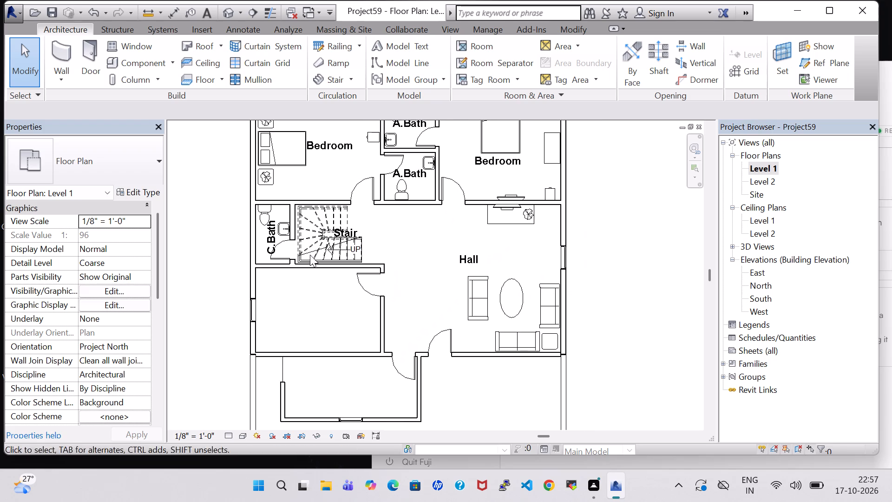
pyautogui.click(277, 153)
pyautogui.rightClick(279, 153)
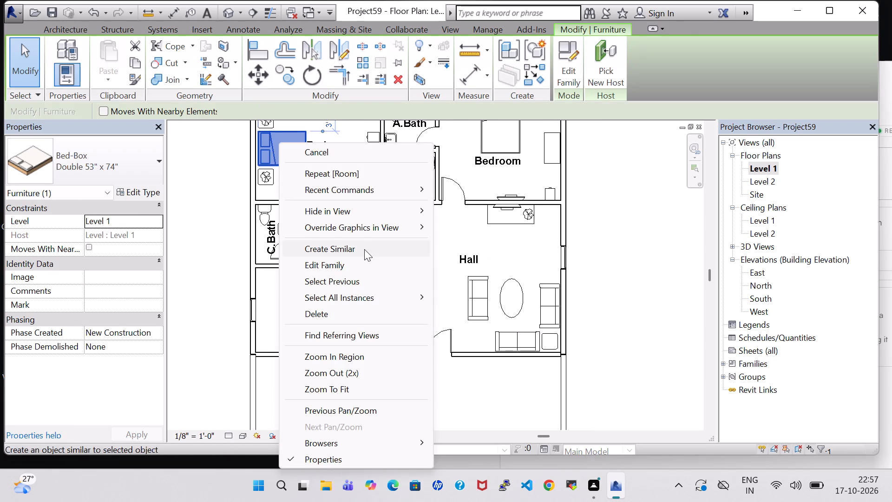
pyautogui.click(364, 249)
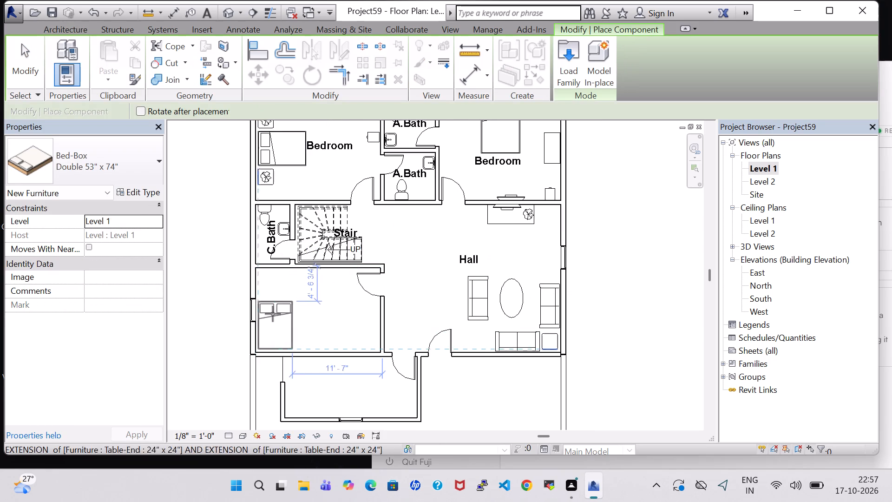
pyautogui.press('space')
pyautogui.press('space')
pyautogui.scroll(5, 288, 320)
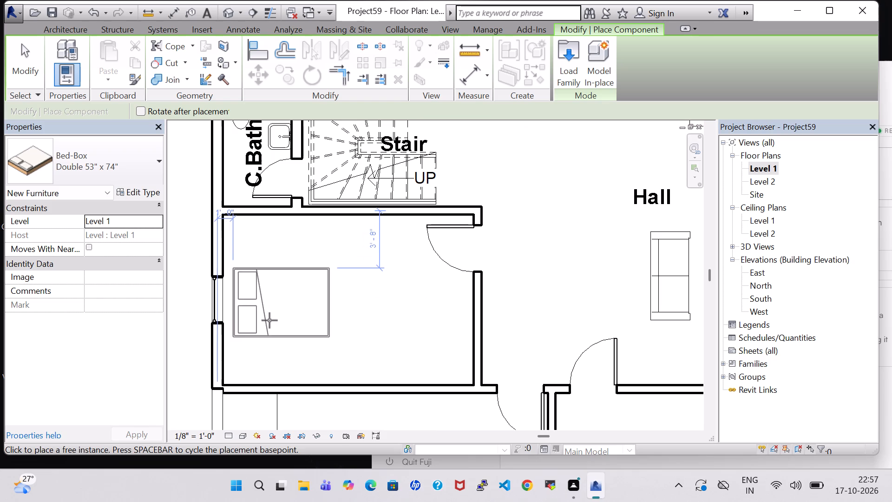
pyautogui.click(269, 320)
pyautogui.press('Escape')
pyautogui.press('Escape')
# Nudge the new bed west so its headboard sits close to the window wall.
pyautogui.click(274, 315)
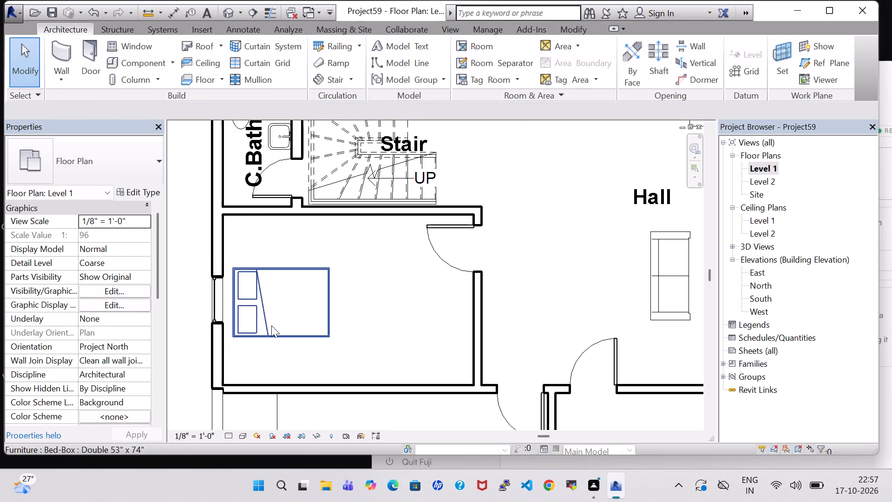
pyautogui.click(271, 325)
pyautogui.press('Left')
pyautogui.press('Left')
pyautogui.press('Left')
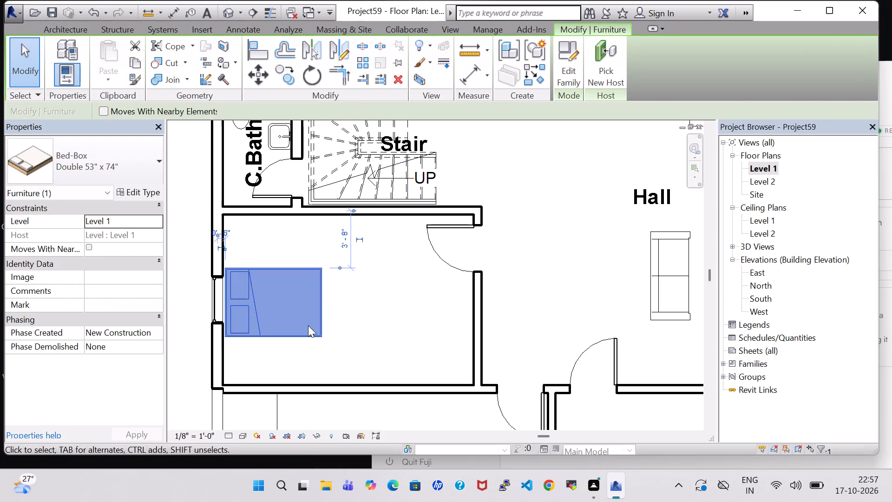
pyautogui.click(375, 324)
# Place two Table-End 24" x 24" tables in the third bedroom, one on each side of the bed's head.
pyautogui.scroll(-4, 375, 324)
pyautogui.moveTo(375, 318); pyautogui.dragTo(372, 352, button='middle')
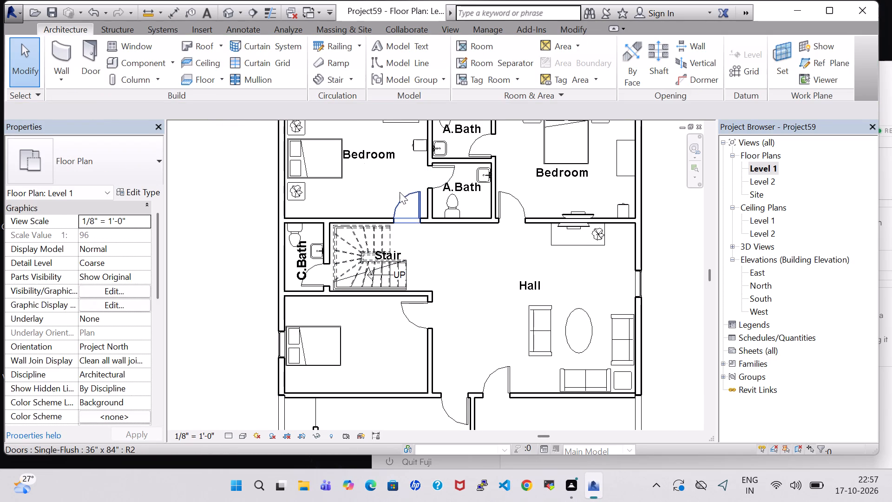
pyautogui.scroll(3, 305, 188)
pyautogui.click(308, 192)
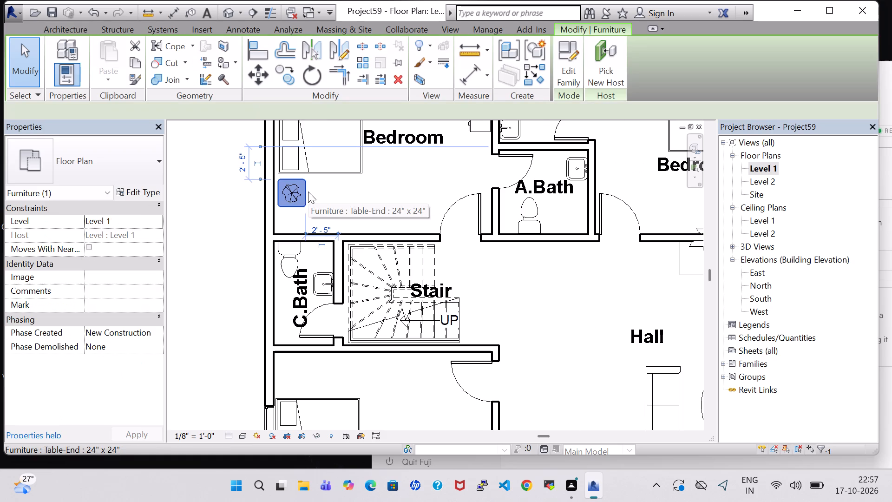
pyautogui.rightClick(305, 192)
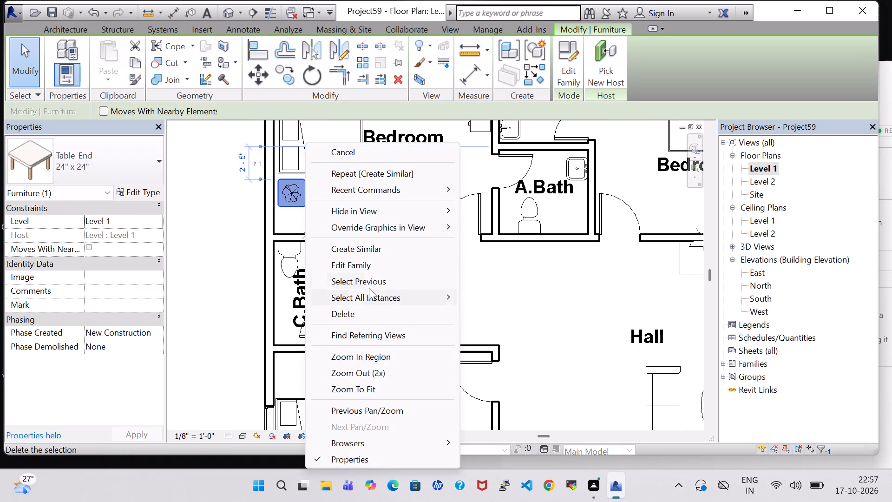
pyautogui.click(367, 253)
pyautogui.moveTo(531, 317); pyautogui.dragTo(556, 227, button='middle')
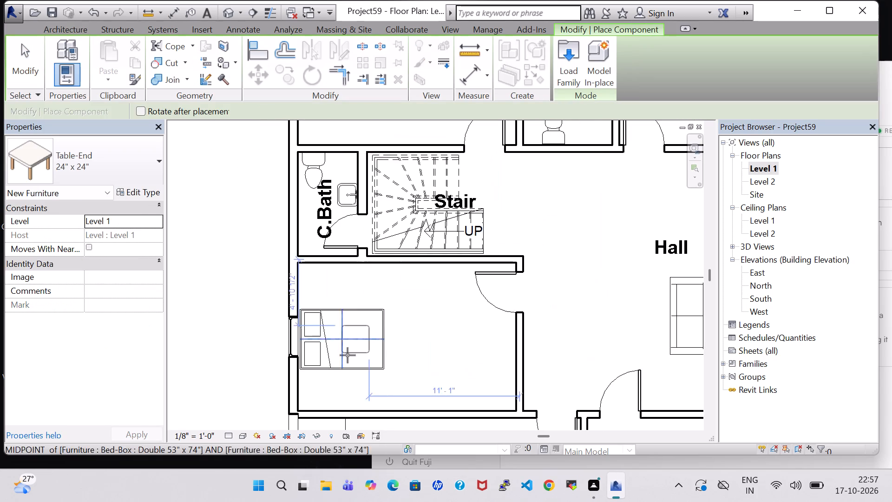
pyautogui.scroll(4, 310, 393)
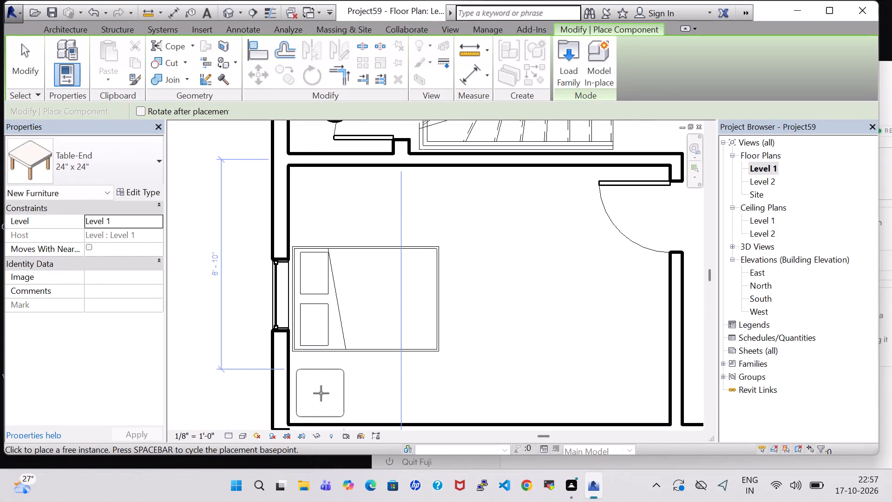
pyautogui.click(321, 393)
pyautogui.click(319, 208)
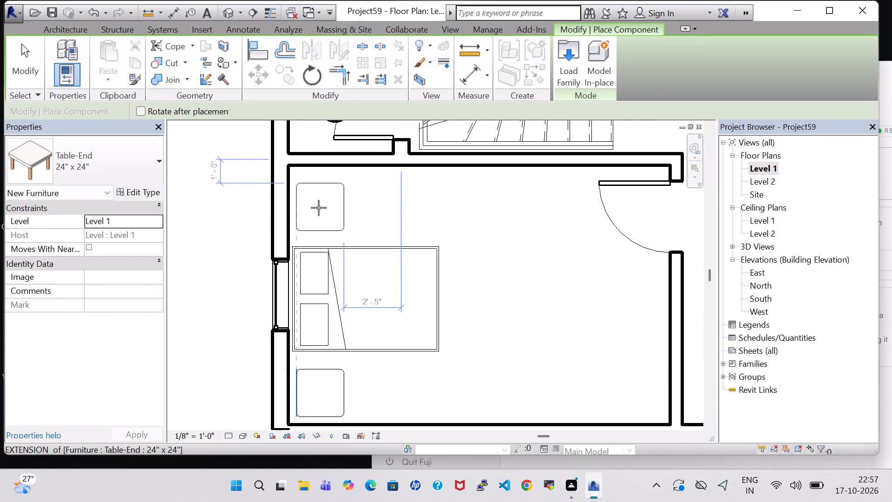
pyautogui.press('Escape')
pyautogui.press('Escape')
# Nudge both end tables west so they line up with the headboard near the window wall.
pyautogui.click(332, 225)
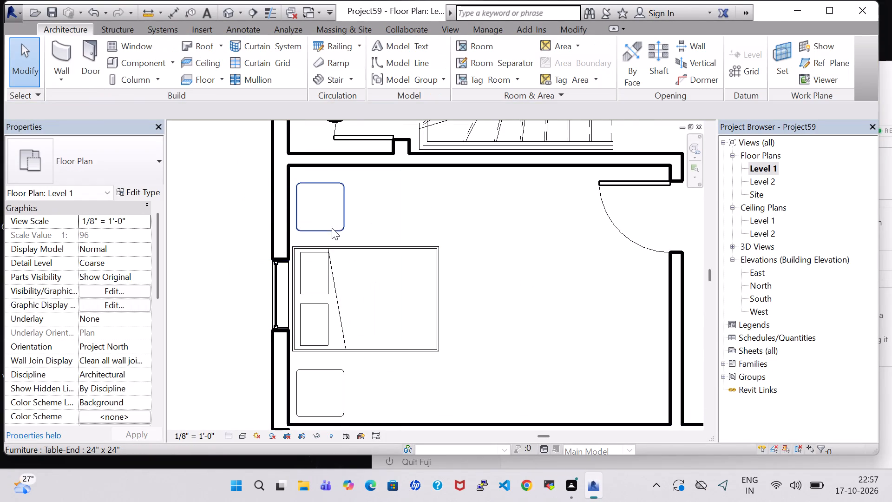
pyautogui.click(332, 228)
pyautogui.press('Left')
pyautogui.press('Left')
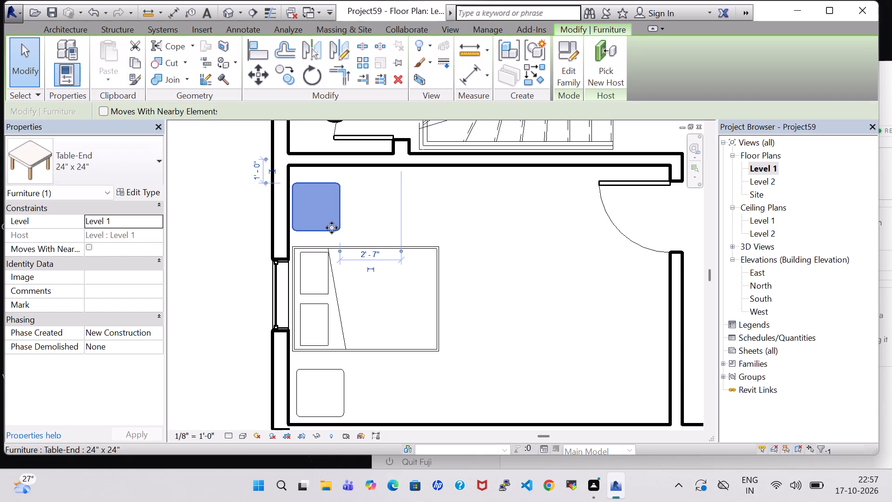
pyautogui.click(346, 370)
pyautogui.press('Left')
pyautogui.press('Left')
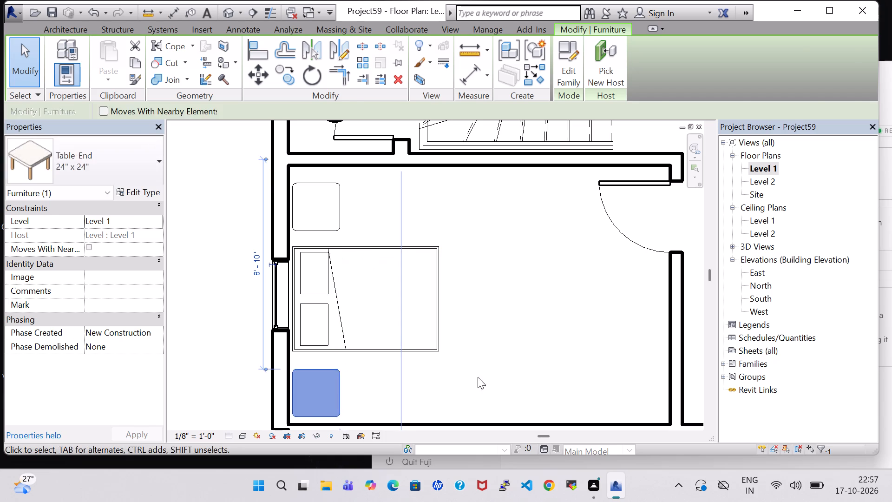
pyautogui.click(527, 369)
# Check the dimensions in the type properties of the end table north of the third bedroom's bed.
pyautogui.scroll(-4, 472, 271)
pyautogui.moveTo(473, 271); pyautogui.dragTo(451, 380, button='middle')
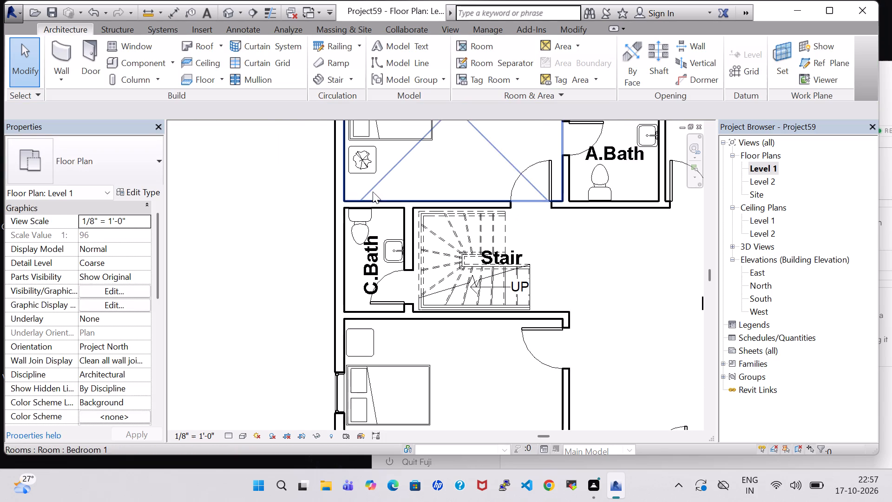
pyautogui.click(369, 342)
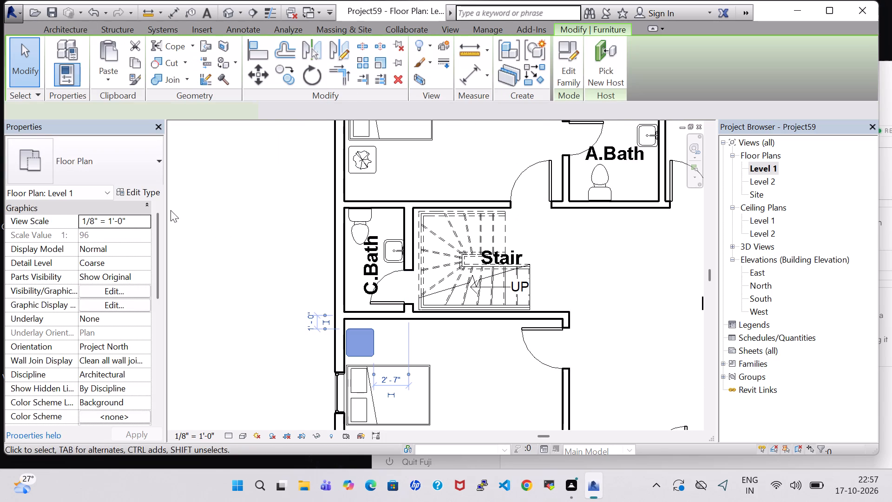
pyautogui.click(143, 192)
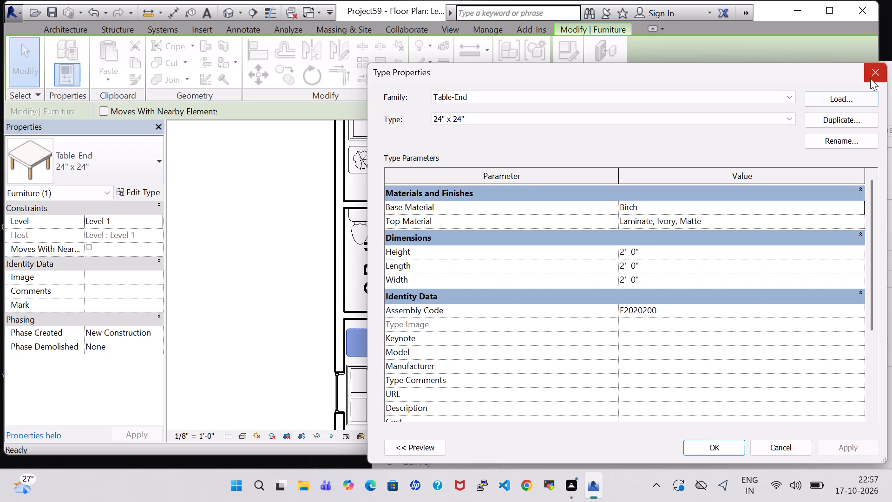
pyautogui.click(871, 78)
# Place an RPC Plant - Tropical Agave 1.5' on each of the two end tables beside the third bedroom's bed.
pyautogui.click(361, 159)
pyautogui.rightClick(361, 159)
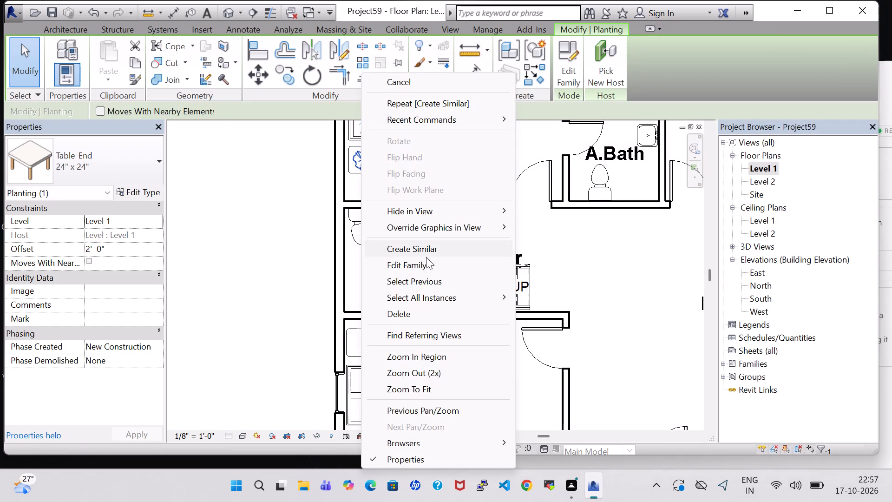
pyautogui.click(427, 254)
pyautogui.moveTo(461, 392); pyautogui.dragTo(485, 296, button='middle')
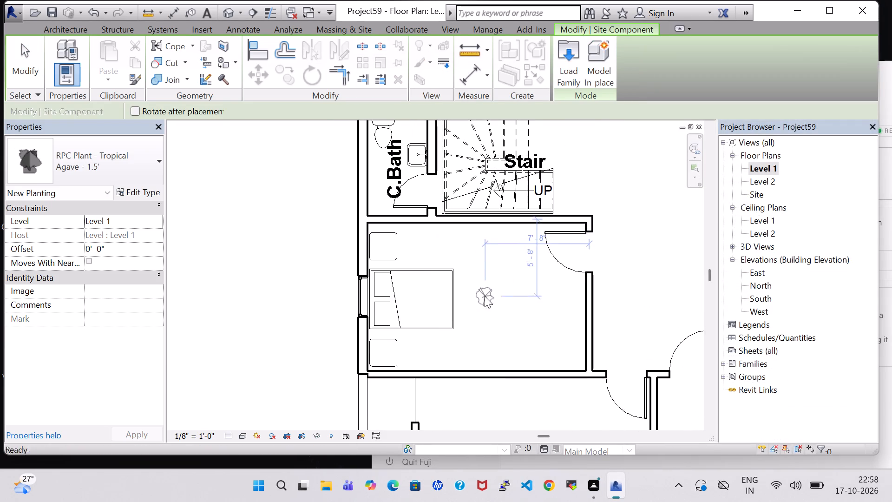
pyautogui.click(385, 355)
pyautogui.scroll(-2, 445, 347)
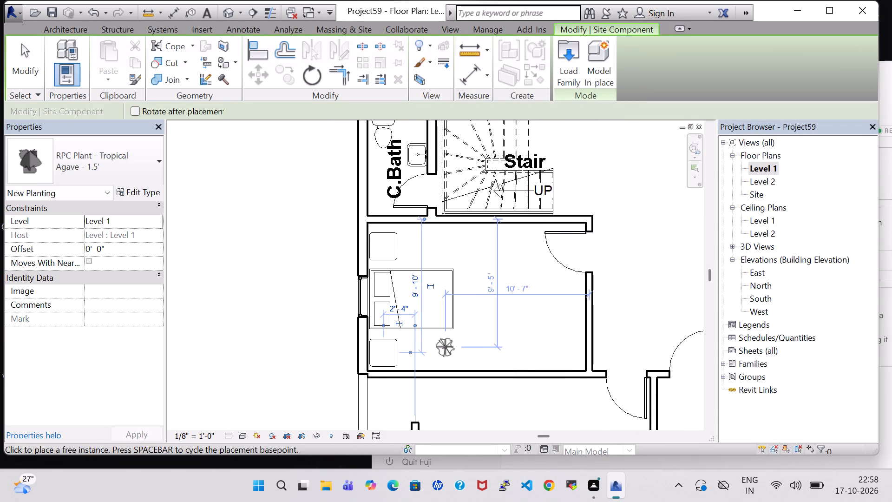
pyautogui.scroll(-2, 445, 347)
pyautogui.moveTo(464, 313); pyautogui.dragTo(463, 314, button='middle')
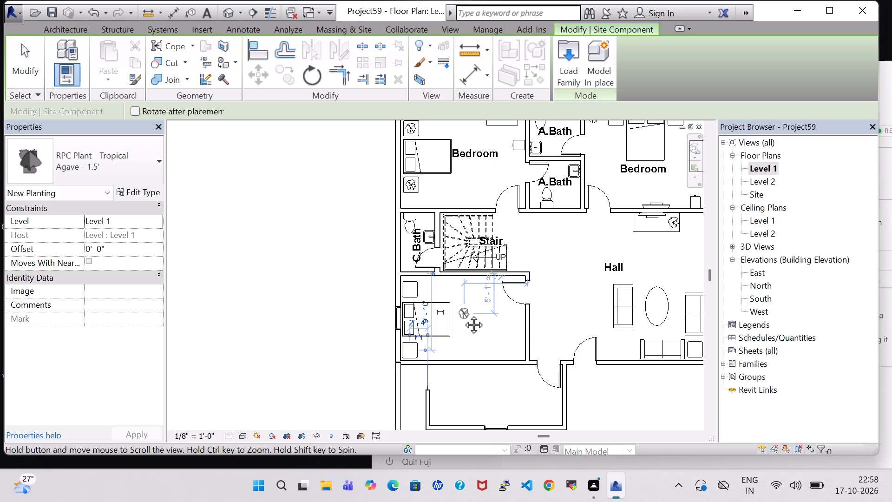
pyautogui.moveTo(463, 314); pyautogui.dragTo(465, 360, button='middle')
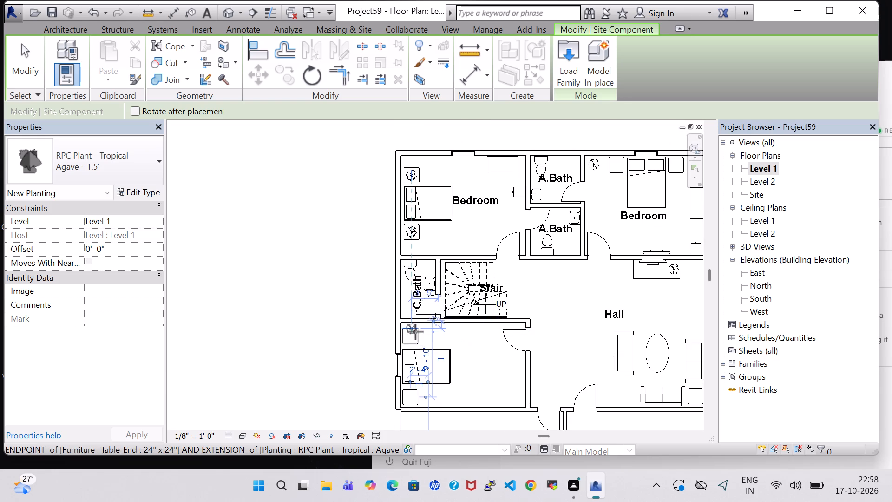
pyautogui.scroll(7, 413, 337)
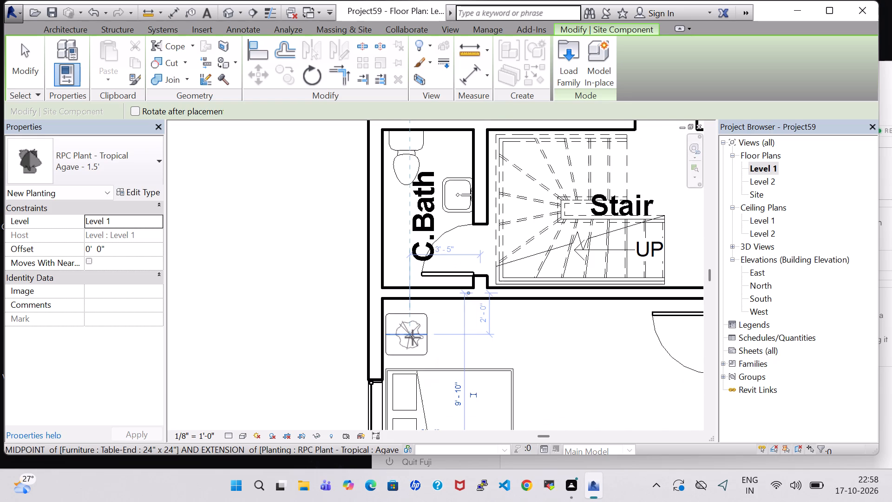
pyautogui.click(411, 337)
pyautogui.press('Escape')
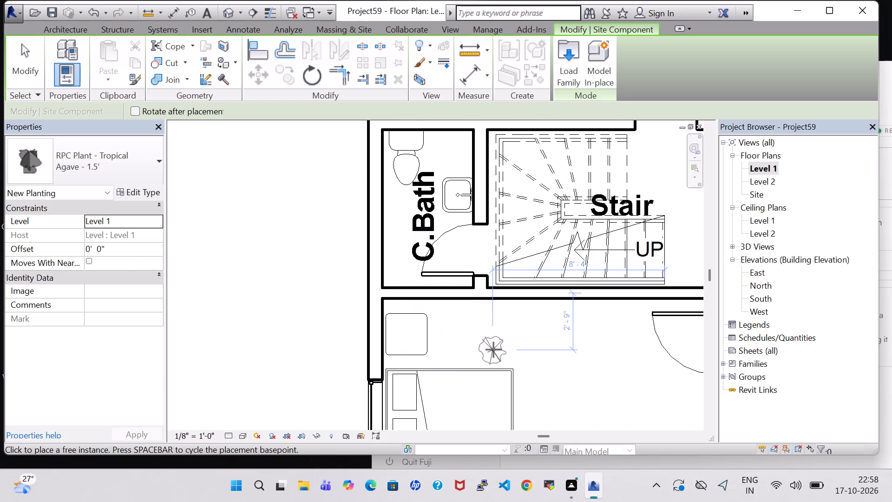
# Inspect the furnished bedrooms, baths, stair and hall in the 3D view.
pyautogui.press('Escape')
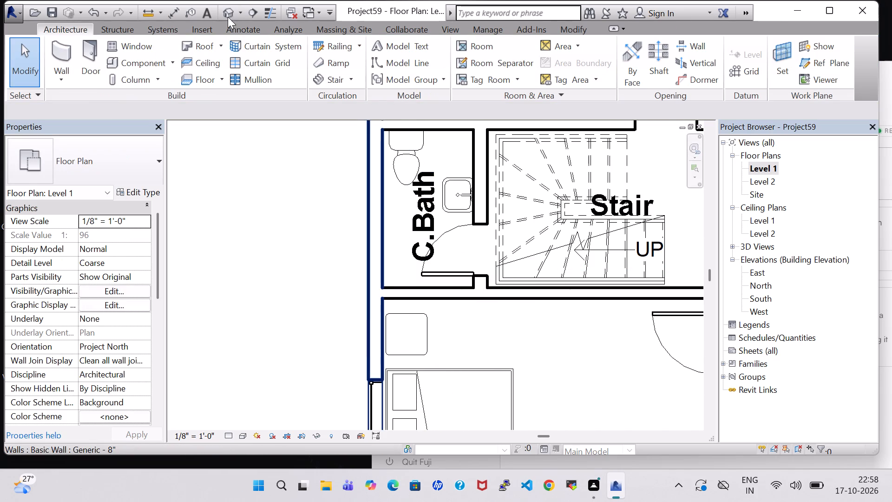
pyautogui.click(228, 17)
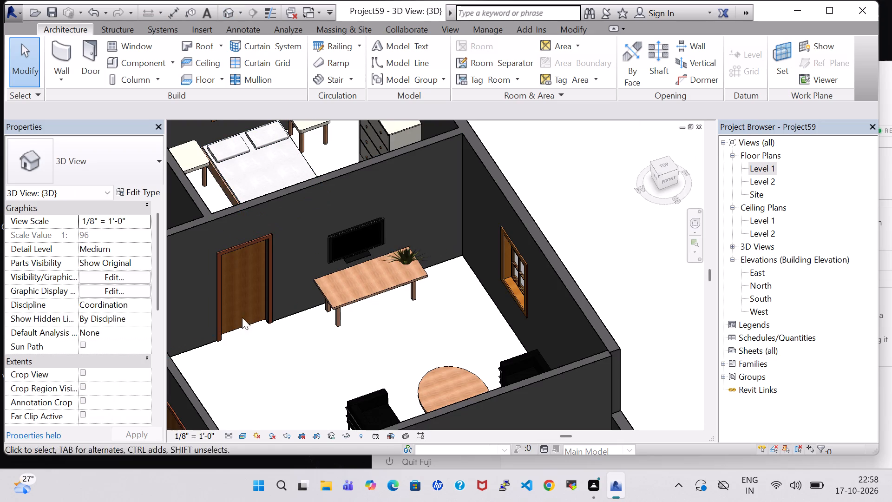
pyautogui.keyDown('shift'); pyautogui.moveTo(244, 355); pyautogui.dragTo(307, 349, button='middle'); pyautogui.keyUp('shift')
pyautogui.keyDown('shift'); pyautogui.moveTo(303, 349); pyautogui.dragTo(200, 347, button='middle'); pyautogui.keyUp('shift')
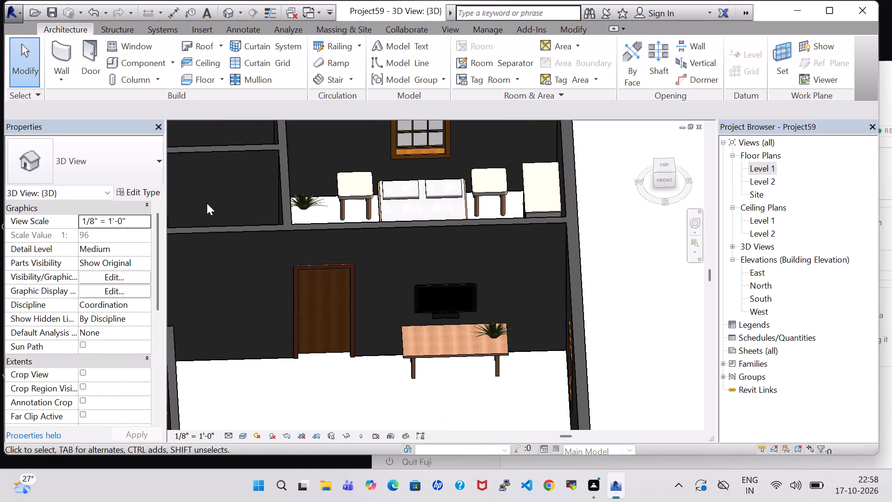
pyautogui.keyDown('shift'); pyautogui.moveTo(210, 198); pyautogui.dragTo(221, 286, button='middle'); pyautogui.keyUp('shift')
pyautogui.moveTo(203, 165); pyautogui.dragTo(408, 297, button='middle')
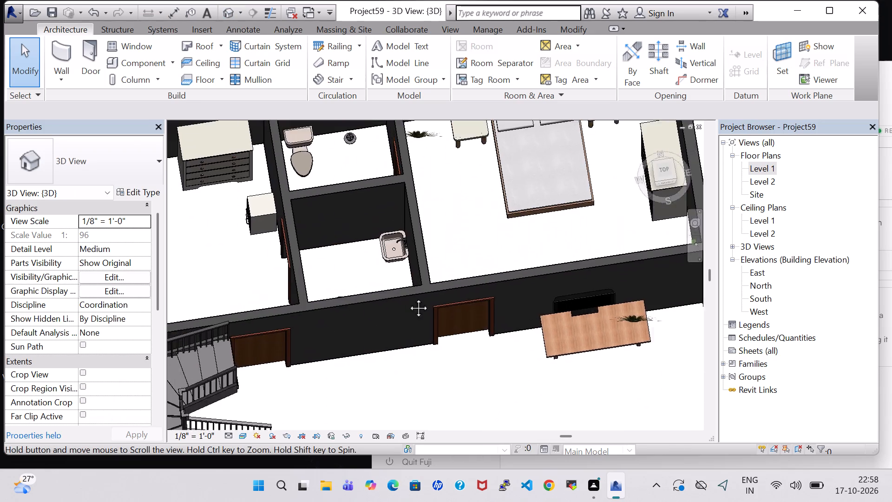
pyautogui.moveTo(408, 297); pyautogui.dragTo(421, 309, button='middle')
pyautogui.scroll(1, 421, 309)
pyautogui.moveTo(291, 318); pyautogui.dragTo(275, 263, button='middle')
pyautogui.moveTo(219, 255); pyautogui.dragTo(402, 268, button='middle')
pyautogui.middleClick(350, 279)
pyautogui.moveTo(350, 279); pyautogui.dragTo(306, 203, button='middle')
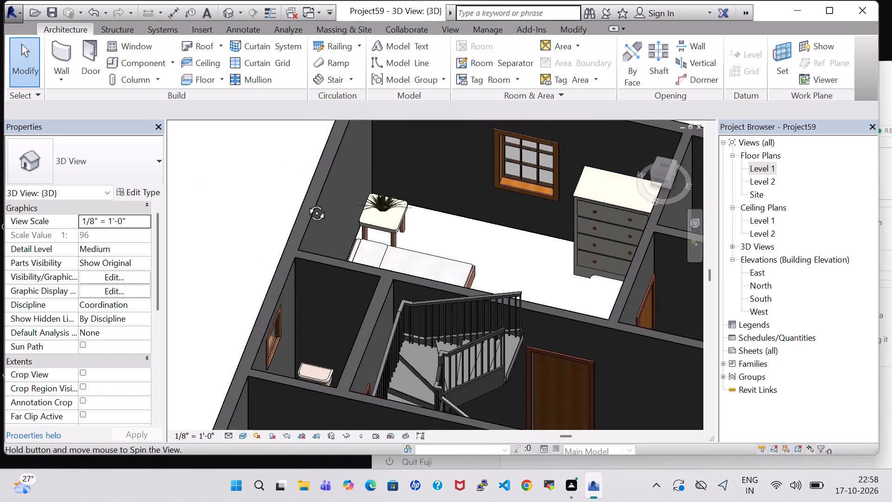
pyautogui.moveTo(306, 203); pyautogui.dragTo(308, 188, button='middle')
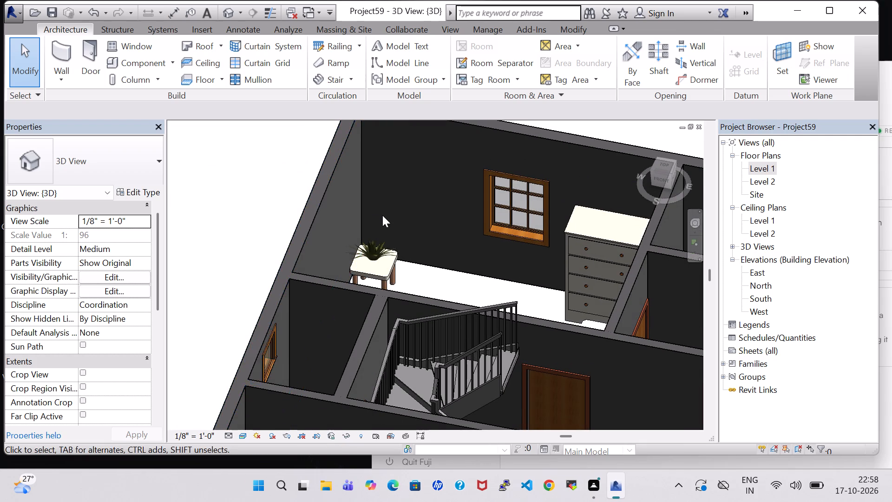
pyautogui.scroll(-2, 382, 216)
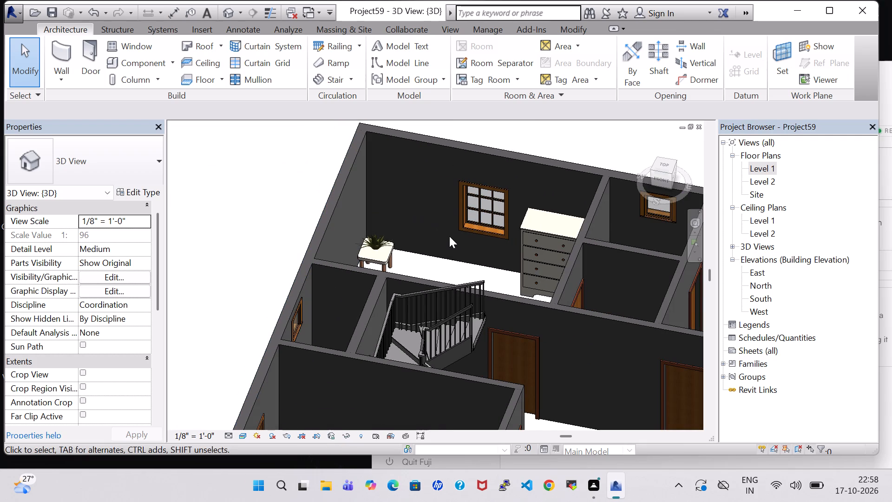
pyautogui.moveTo(449, 241); pyautogui.dragTo(230, 145, button='middle')
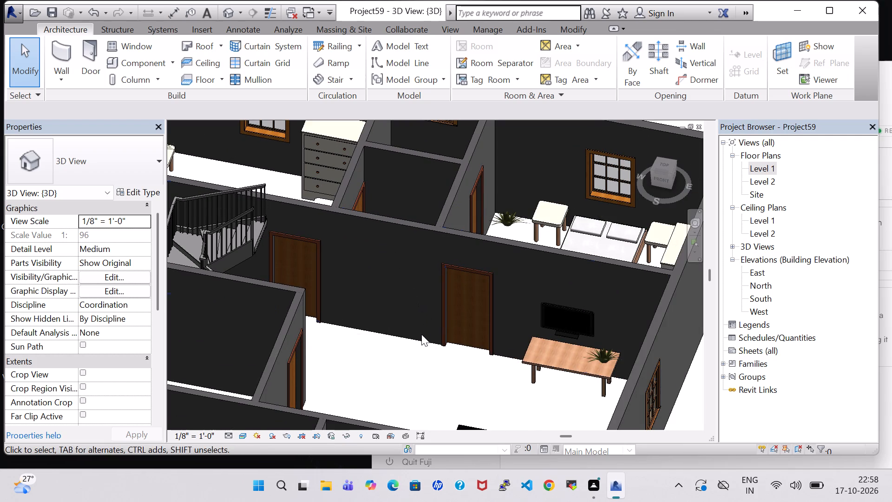
pyautogui.moveTo(421, 373); pyautogui.dragTo(395, 360, button='middle')
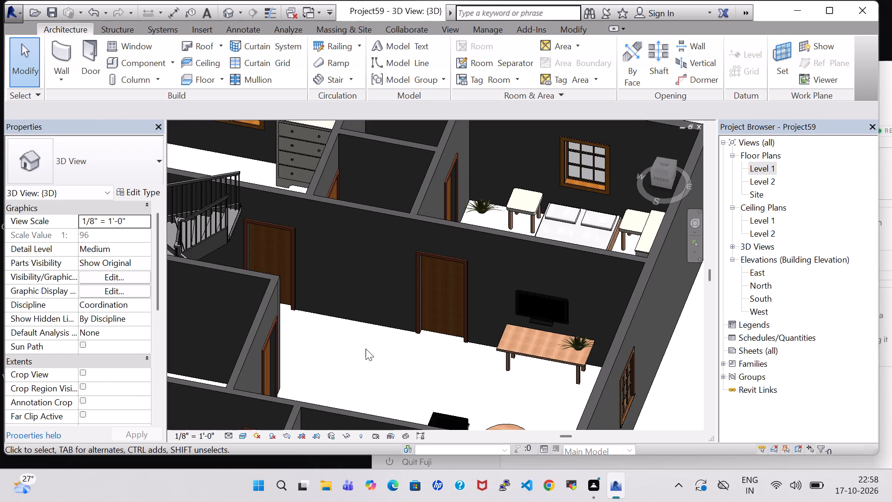
# Set the offset of the agave plant south of the third bedroom's bed to 2' 0" to raise it onto its end table.
pyautogui.scroll(1, 366, 349)
pyautogui.moveTo(366, 349); pyautogui.dragTo(704, 288, button='middle')
pyautogui.moveTo(685, 287); pyautogui.dragTo(661, 327, button='middle')
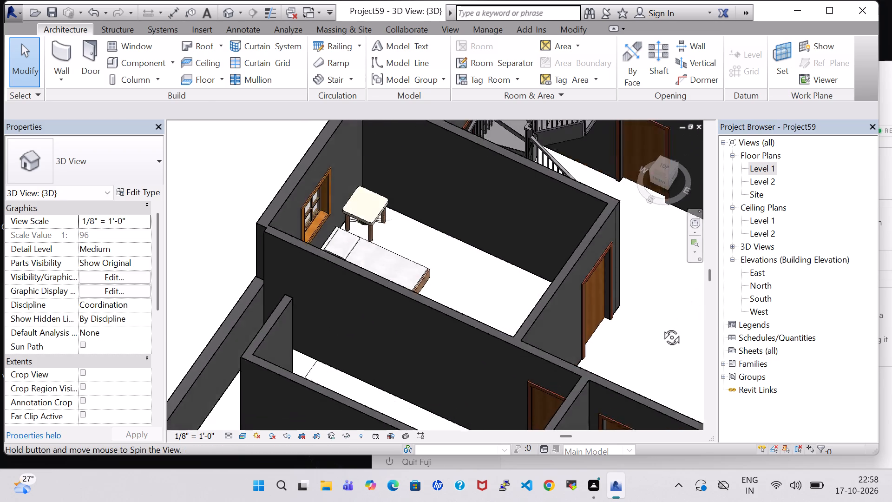
pyautogui.moveTo(661, 327); pyautogui.dragTo(661, 366, button='middle')
pyautogui.keyDown('shift'); pyautogui.moveTo(471, 279); pyautogui.dragTo(392, 283, button='middle'); pyautogui.keyUp('shift')
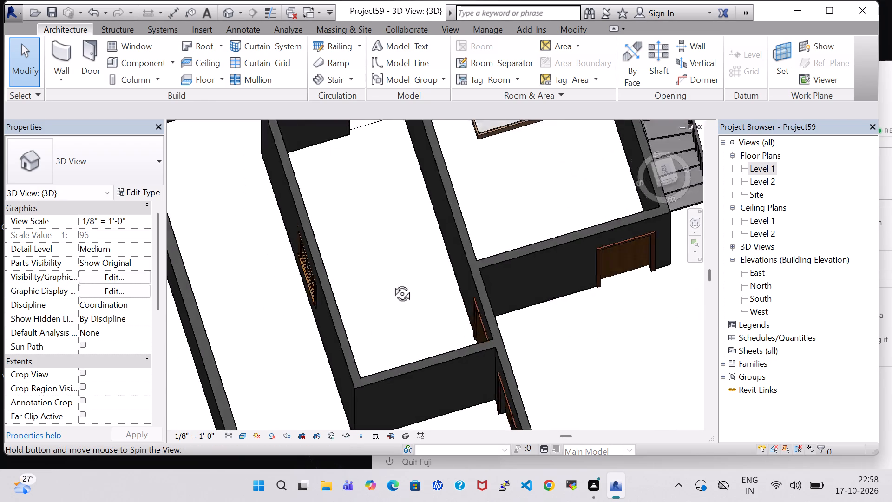
pyautogui.keyDown('shift'); pyautogui.moveTo(392, 283); pyautogui.dragTo(375, 223, button='middle'); pyautogui.keyUp('shift')
pyautogui.moveTo(618, 159); pyautogui.dragTo(558, 221, button='middle')
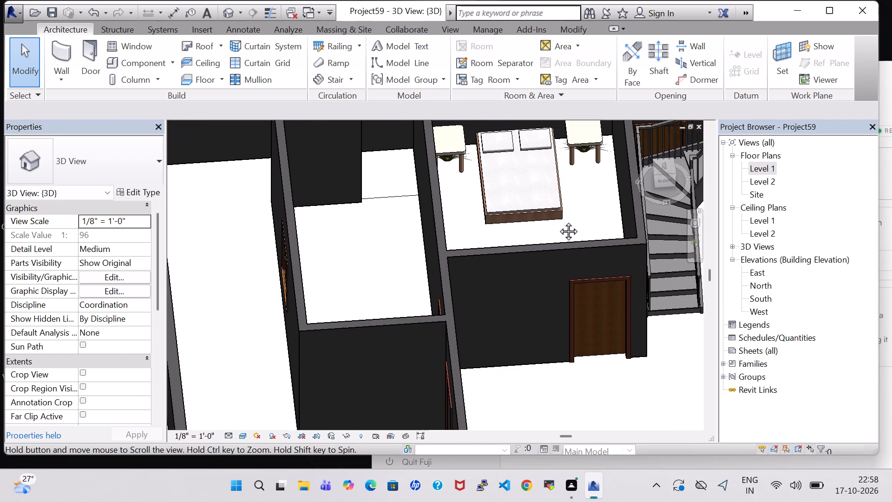
pyautogui.moveTo(558, 221); pyautogui.dragTo(546, 232, button='middle')
pyautogui.scroll(1, 546, 232)
pyautogui.moveTo(546, 232); pyautogui.dragTo(539, 203, button='middle')
pyautogui.click(429, 229)
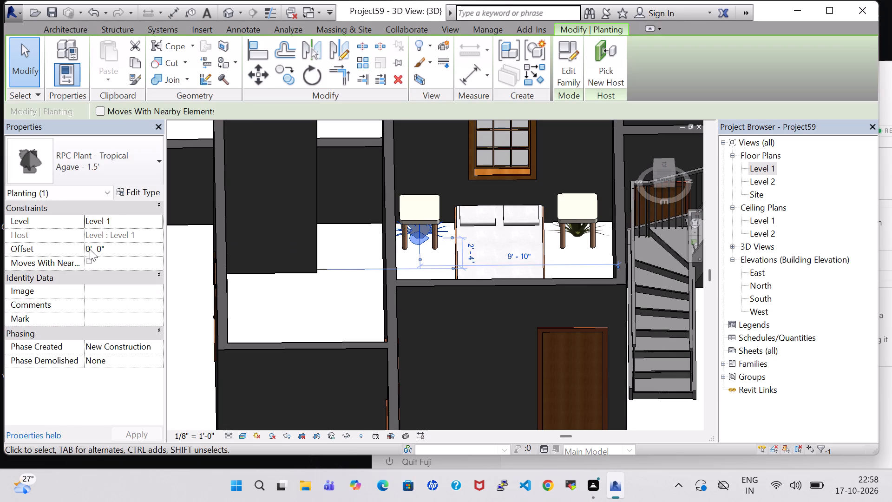
pyautogui.doubleClick(90, 249)
pyautogui.press('BackSpace')
pyautogui.press('2')
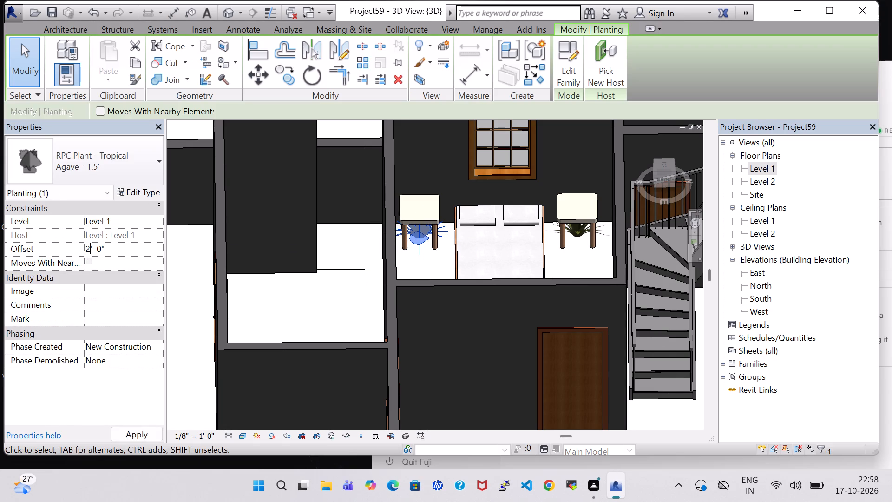
pyautogui.click(128, 430)
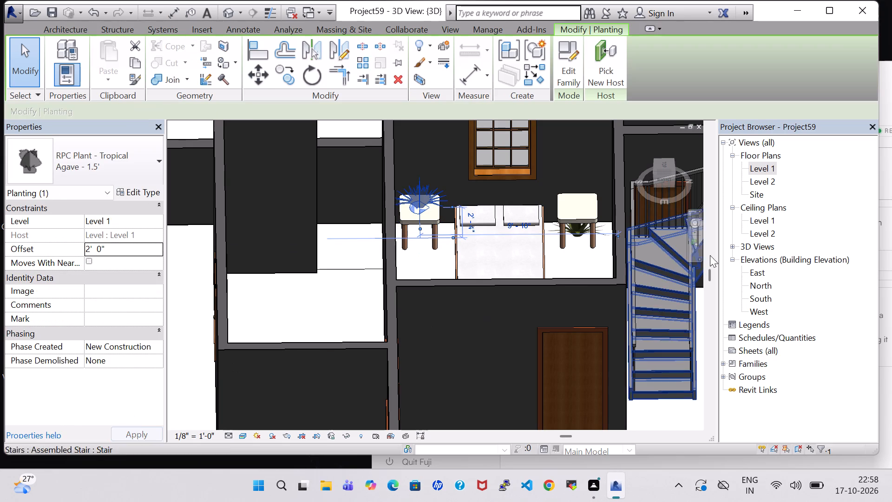
# Set the offset of the agave plant north of the third bedroom's bed, nearer the stair, to 2' 0".
pyautogui.click(580, 236)
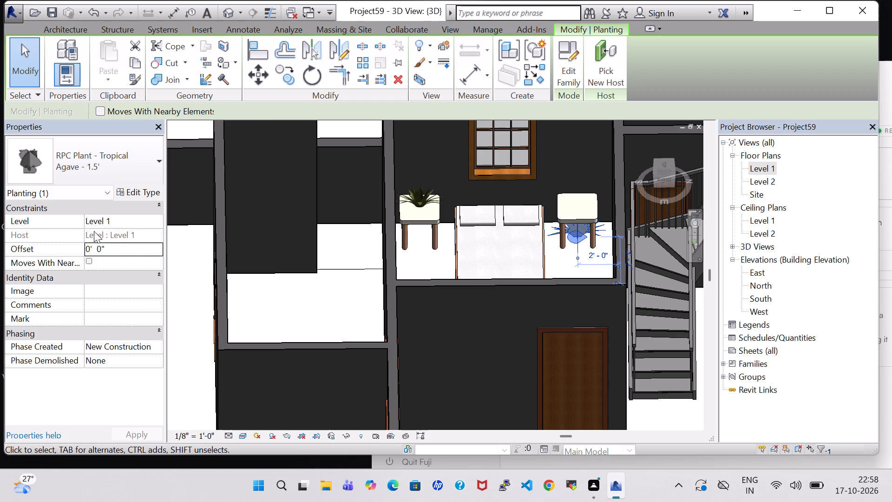
pyautogui.click(88, 247)
pyautogui.click(89, 249)
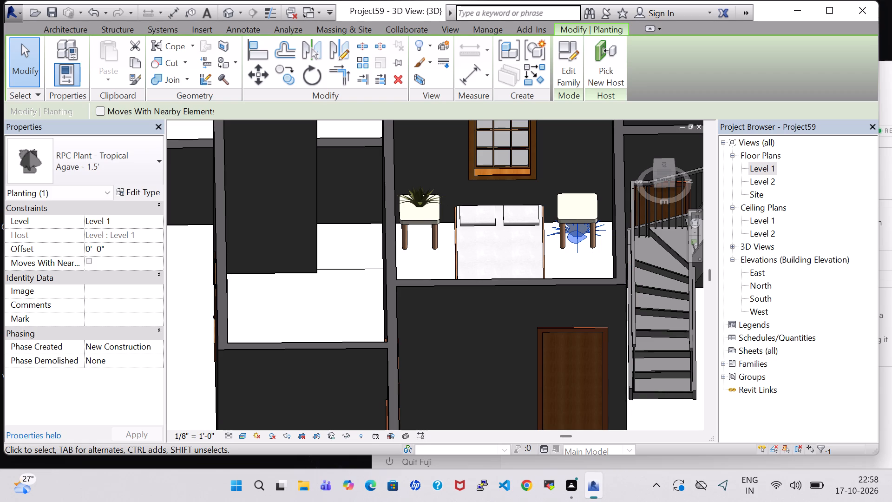
pyautogui.press('BackSpace')
pyautogui.press('2')
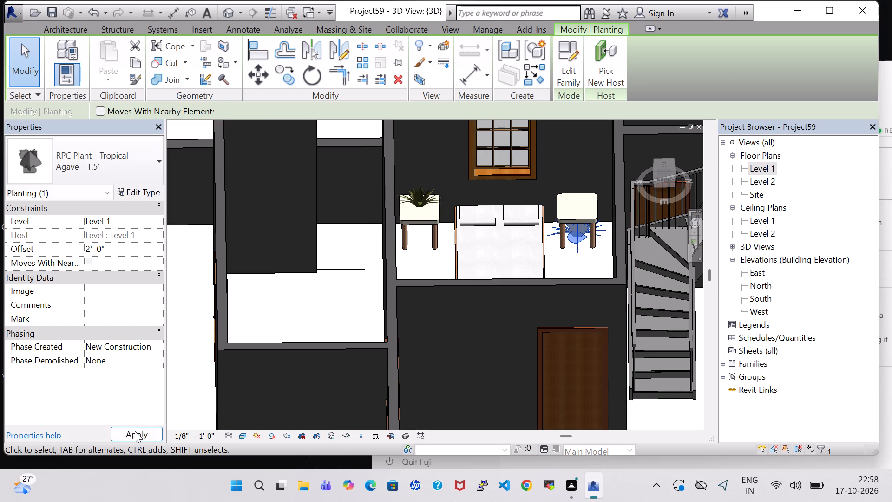
pyautogui.click(135, 432)
pyautogui.click(439, 261)
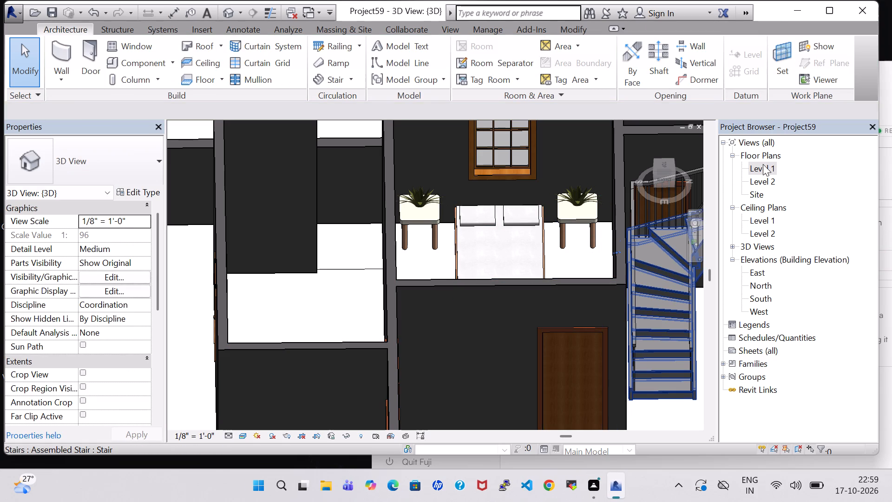
pyautogui.keyDown('shift'); pyautogui.moveTo(561, 158); pyautogui.dragTo(559, 196, button='middle'); pyautogui.keyUp('shift')
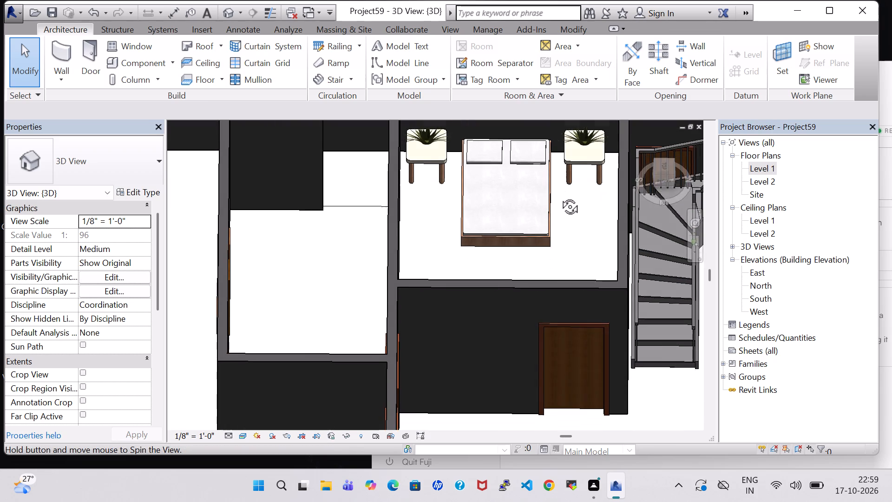
pyautogui.keyDown('shift'); pyautogui.moveTo(559, 196); pyautogui.dragTo(559, 201, button='middle'); pyautogui.keyUp('shift')
# On Level 1, place a 32" TV - Flat Screen on the third bedroom's east wall facing the bed, about 3' 11" from the south wall.
pyautogui.doubleClick(755, 169)
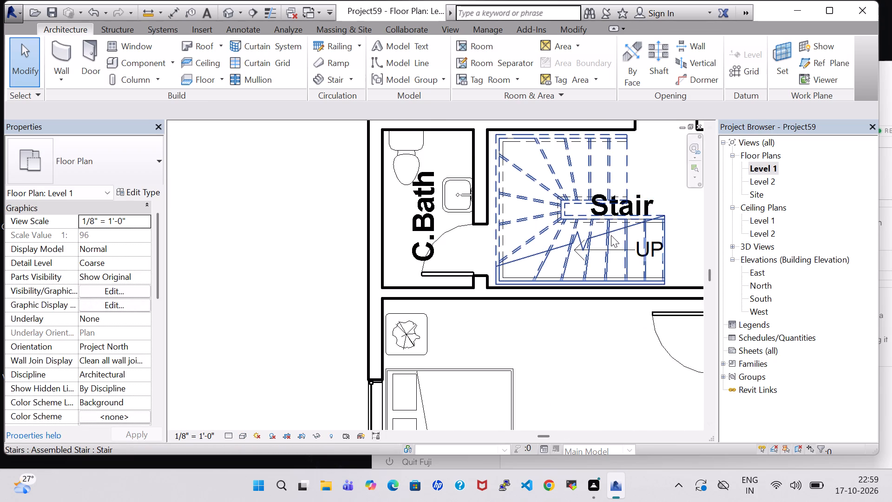
pyautogui.scroll(-4, 611, 235)
pyautogui.moveTo(611, 236); pyautogui.dragTo(467, 231, button='middle')
pyautogui.moveTo(576, 209); pyautogui.dragTo(392, 264, button='middle')
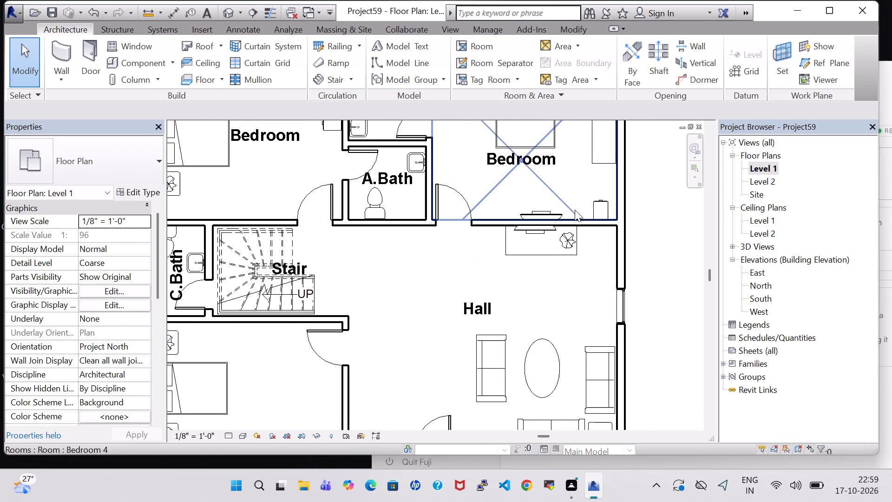
pyautogui.click(551, 208)
pyautogui.scroll(1, 551, 208)
pyautogui.rightClick(551, 208)
pyautogui.click(635, 247)
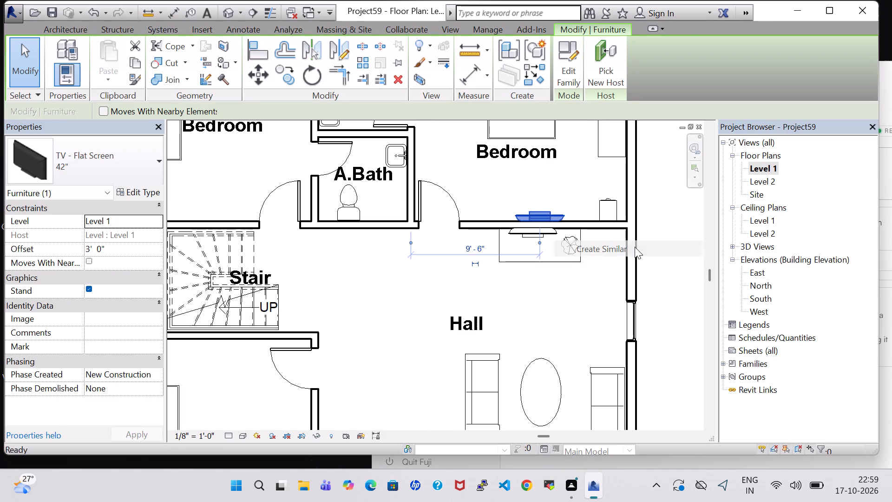
pyautogui.moveTo(398, 382); pyautogui.dragTo(474, 258, button='middle')
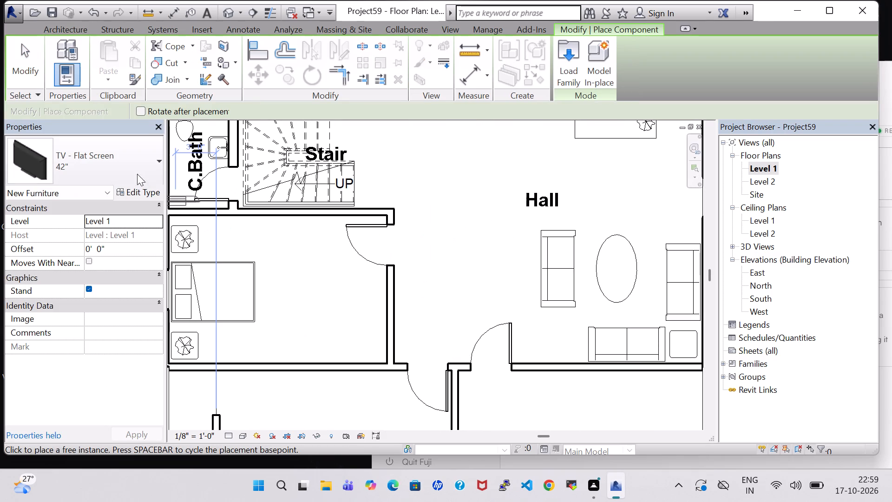
pyautogui.click(139, 194)
pyautogui.click(662, 123)
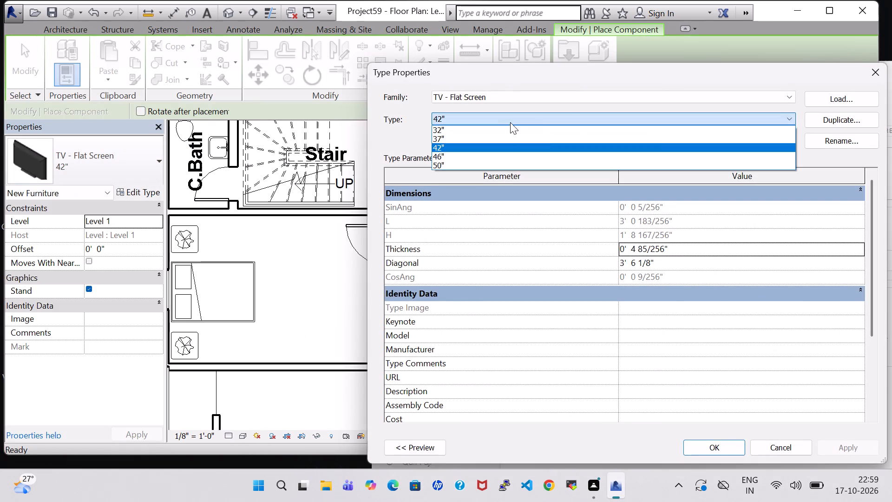
pyautogui.click(475, 127)
pyautogui.click(711, 448)
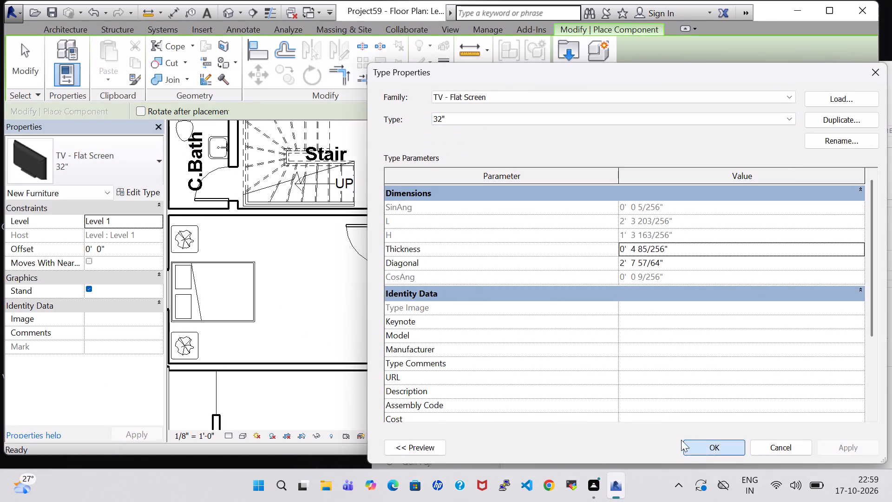
pyautogui.press('space')
pyautogui.press('space')
pyautogui.press('space')
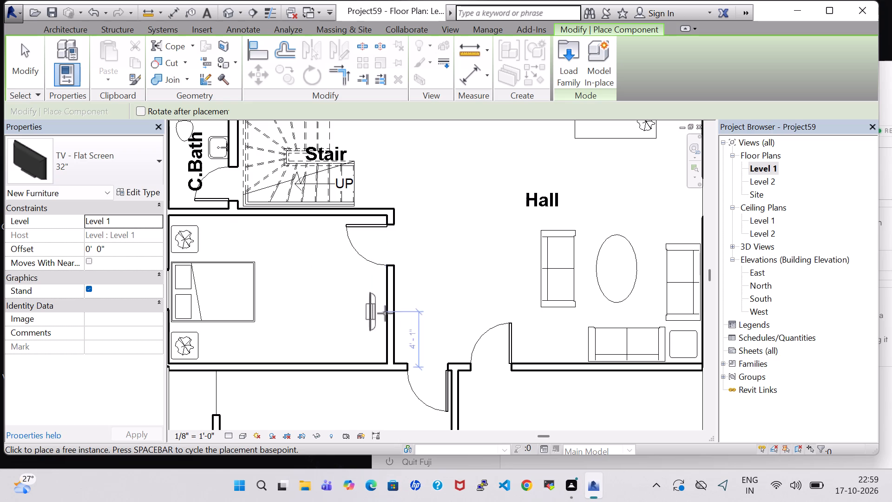
pyautogui.click(384, 314)
pyautogui.press('Escape')
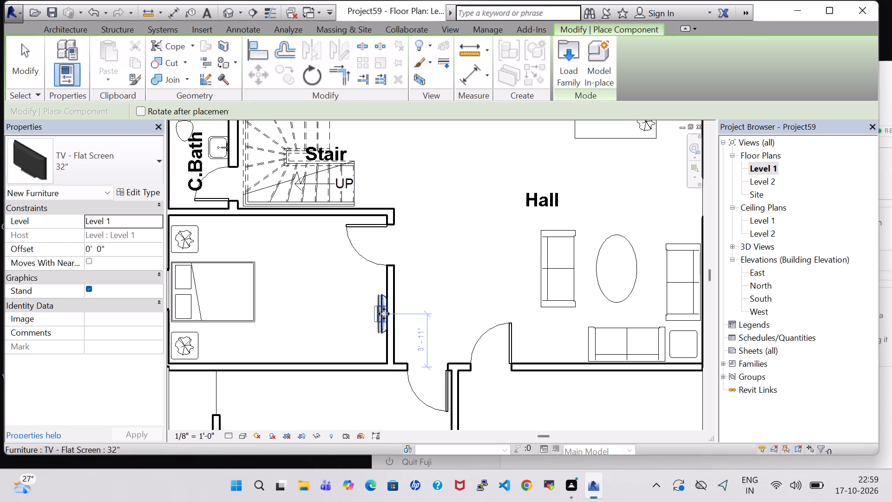
pyautogui.press('Escape')
# Set the offset of the third bedroom's 32" flat-screen TV to 3' 0".
pyautogui.click(384, 314)
pyautogui.click(358, 317)
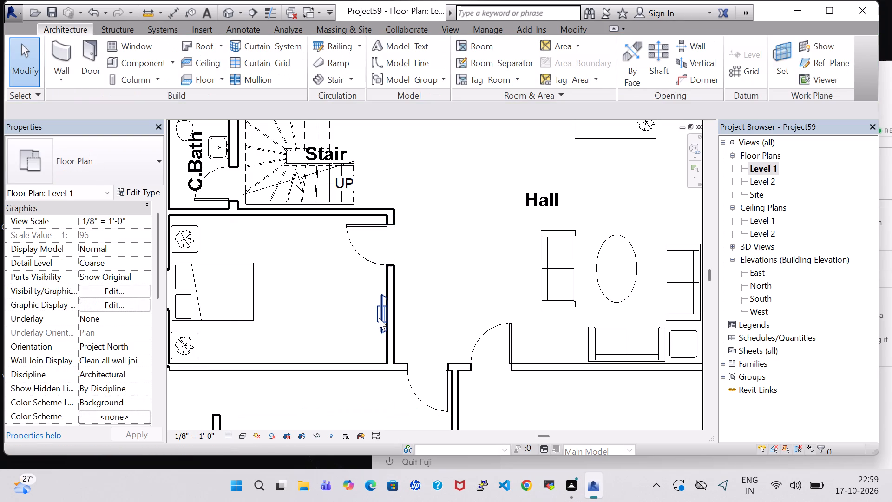
pyautogui.click(379, 318)
pyautogui.scroll(-5, 459, 283)
pyautogui.moveTo(463, 279); pyautogui.dragTo(466, 256, button='middle')
pyautogui.scroll(1, 466, 256)
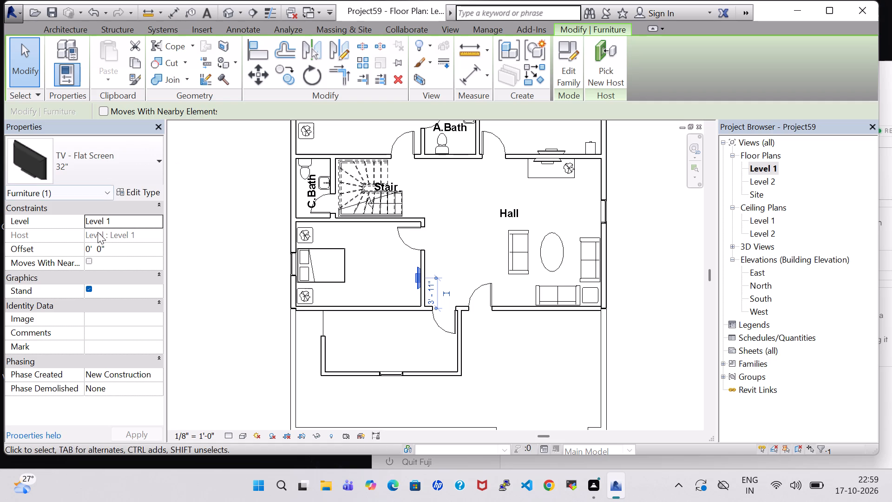
pyautogui.click(92, 247)
pyautogui.press('BackSpace')
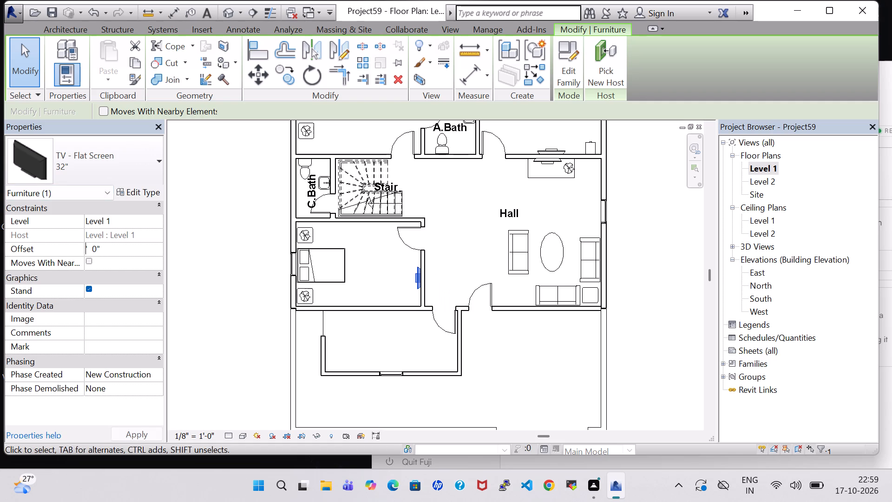
pyautogui.press('3')
pyautogui.click(137, 429)
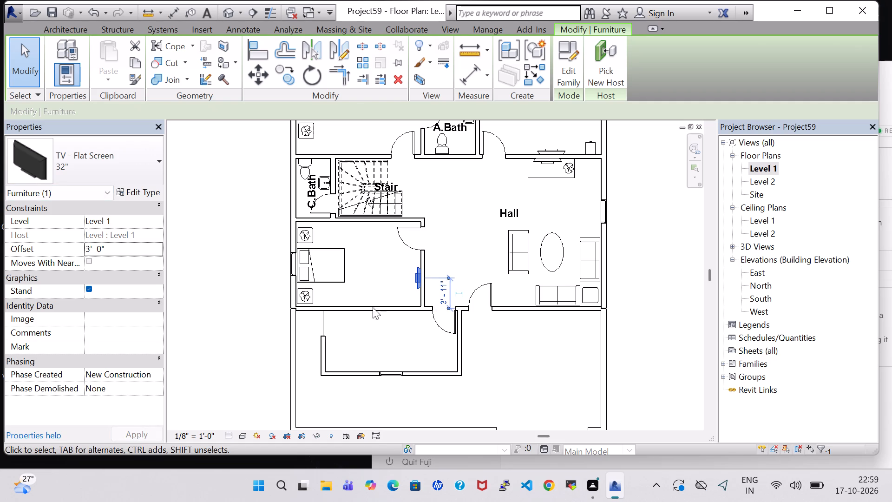
pyautogui.click(458, 246)
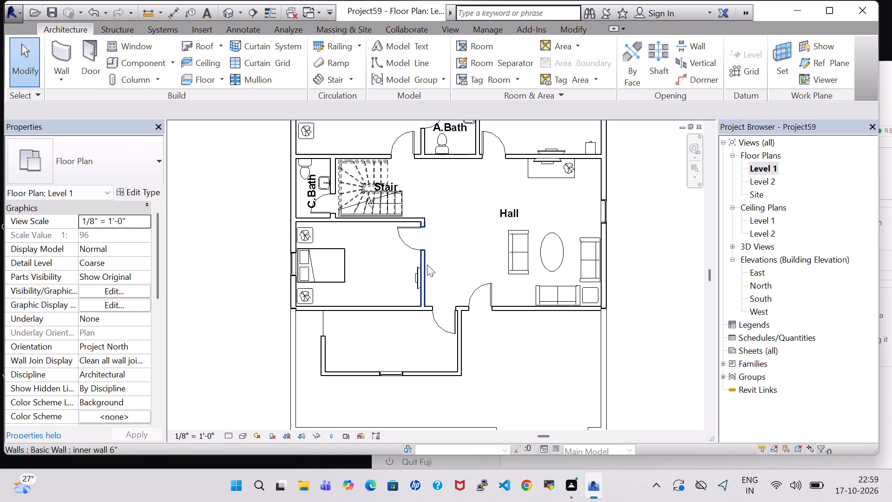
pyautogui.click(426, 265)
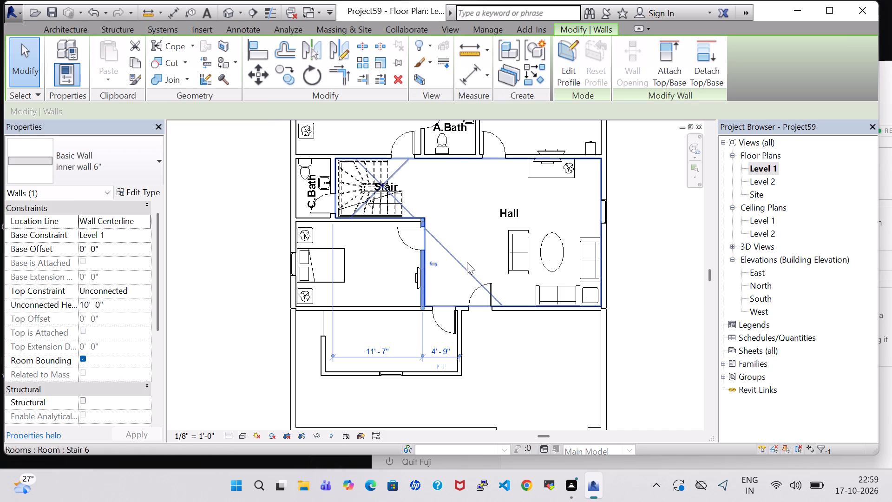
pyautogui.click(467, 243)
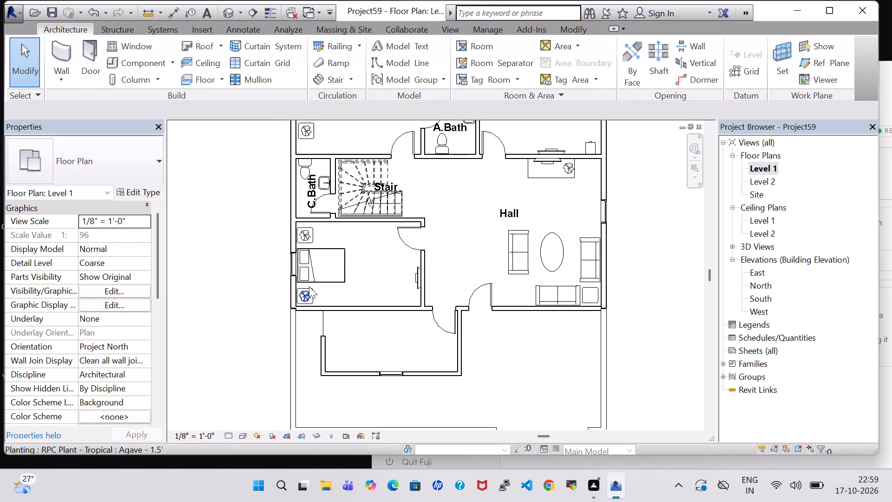
# Place a 48" x 72" x 24" dresser in the third bedroom against the south wall, about 6' 4" from the east wall.
pyautogui.moveTo(458, 174); pyautogui.dragTo(431, 296, button='middle')
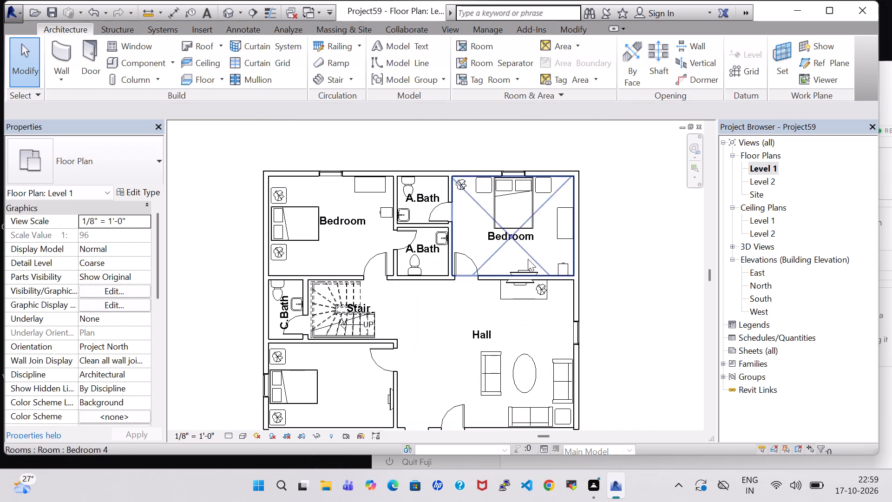
pyautogui.click(556, 233)
pyautogui.rightClick(556, 233)
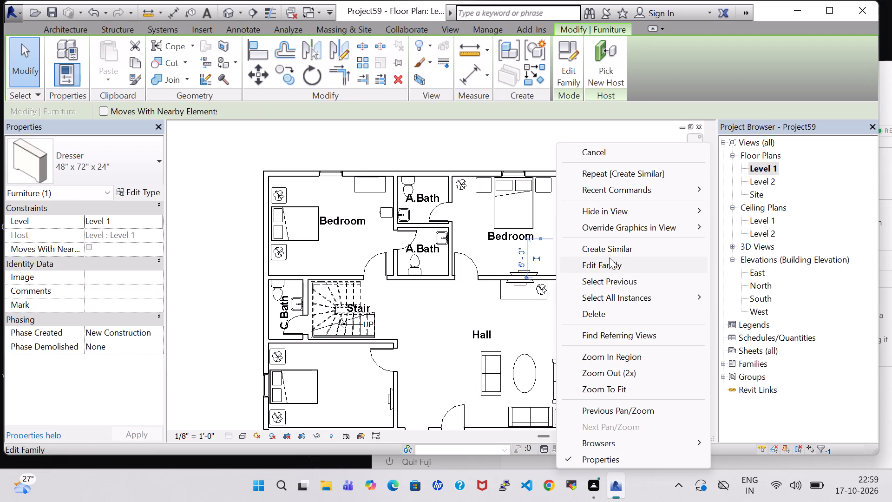
pyautogui.click(609, 249)
pyautogui.scroll(4, 330, 415)
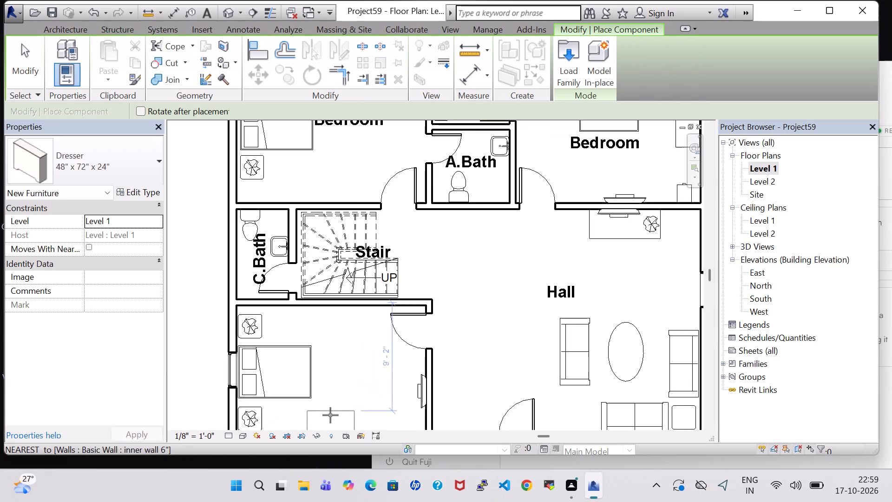
pyautogui.moveTo(331, 415); pyautogui.dragTo(367, 312, button='middle')
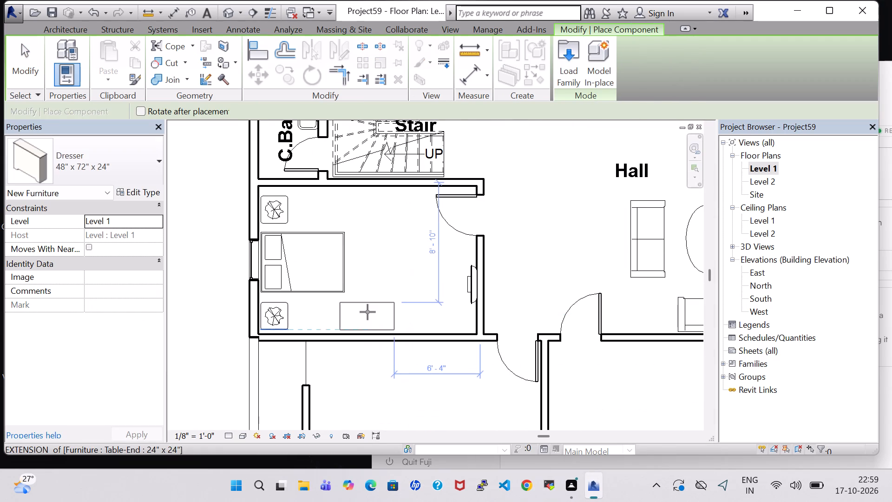
pyautogui.click(367, 312)
pyautogui.press('Escape')
pyautogui.press('Escape')
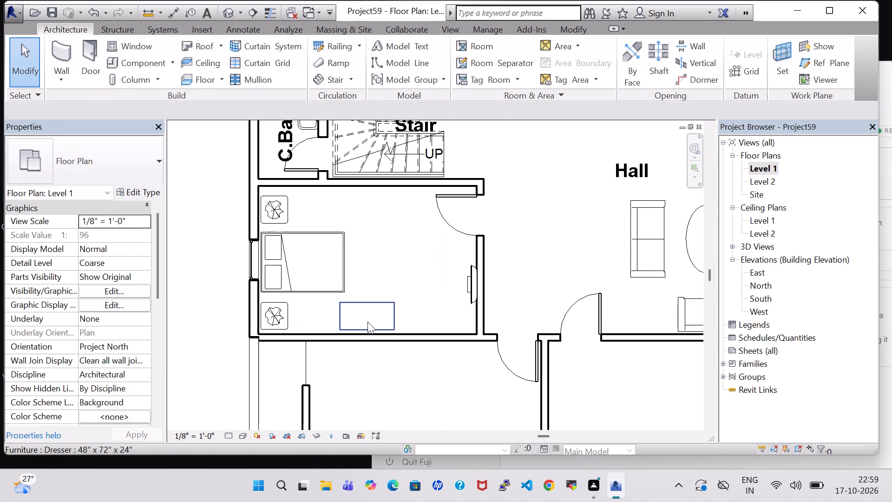
pyautogui.click(367, 326)
pyautogui.press('Down')
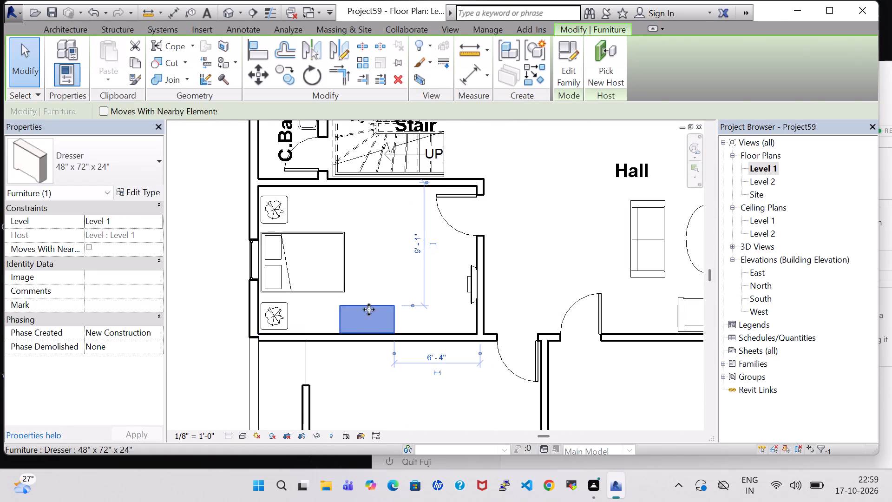
pyautogui.click(393, 276)
# In the 3D view, rotate the third bedroom's dresser 180° so its drawers face into the room.
pyautogui.click(219, 7)
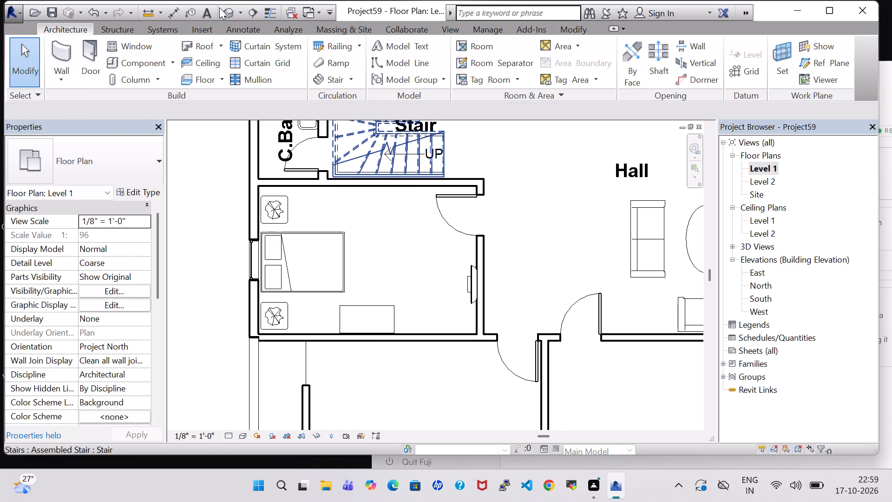
pyautogui.click(224, 13)
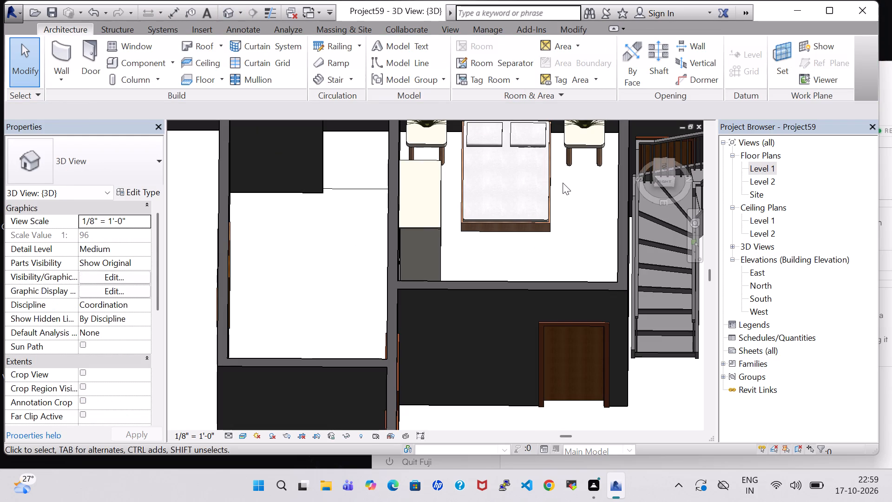
pyautogui.scroll(-11, 563, 183)
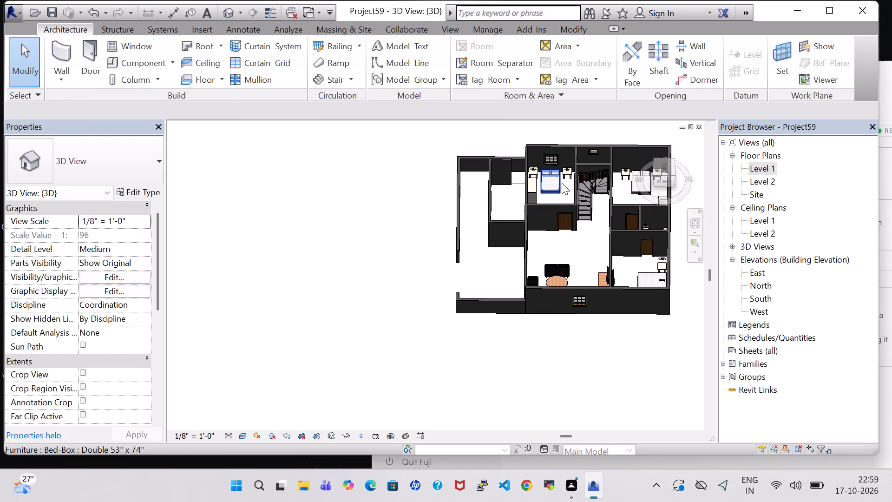
pyautogui.keyDown('shift'); pyautogui.moveTo(559, 190); pyautogui.dragTo(492, 199, button='middle'); pyautogui.keyUp('shift')
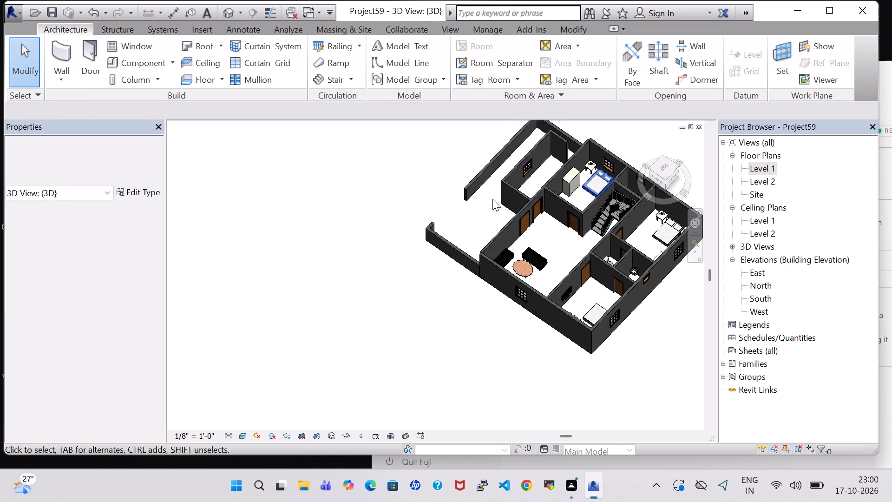
pyautogui.scroll(5, 538, 199)
pyautogui.click(597, 182)
pyautogui.press('space')
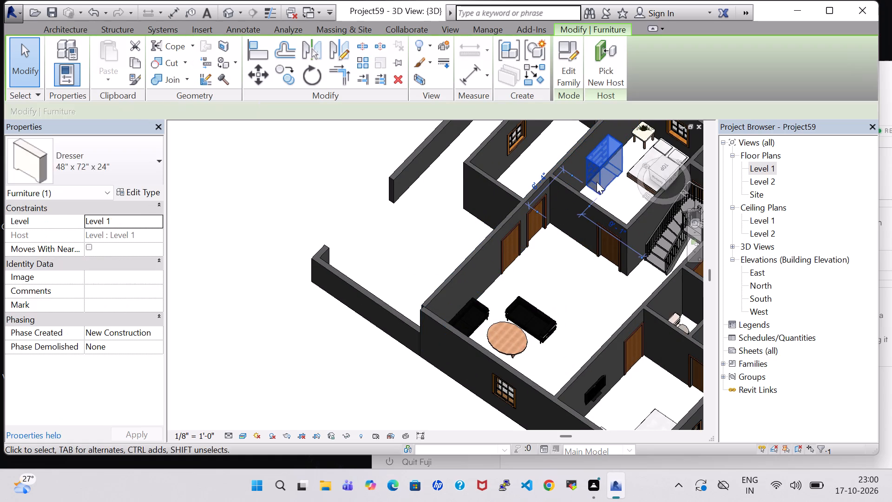
pyautogui.press('space')
pyautogui.click(618, 194)
# On Level 1, place a 15" x 18" Cabinet-File 3 Drawer by the third bedroom's south wall, east of the dresser, with its drawers facing north.
pyautogui.doubleClick(760, 166)
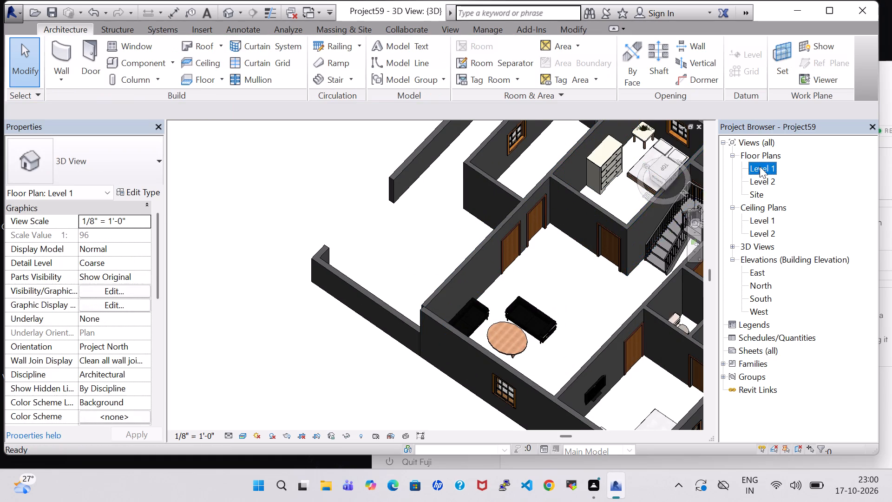
pyautogui.scroll(-4, 584, 201)
pyautogui.moveTo(574, 200); pyautogui.dragTo(477, 269, button='middle')
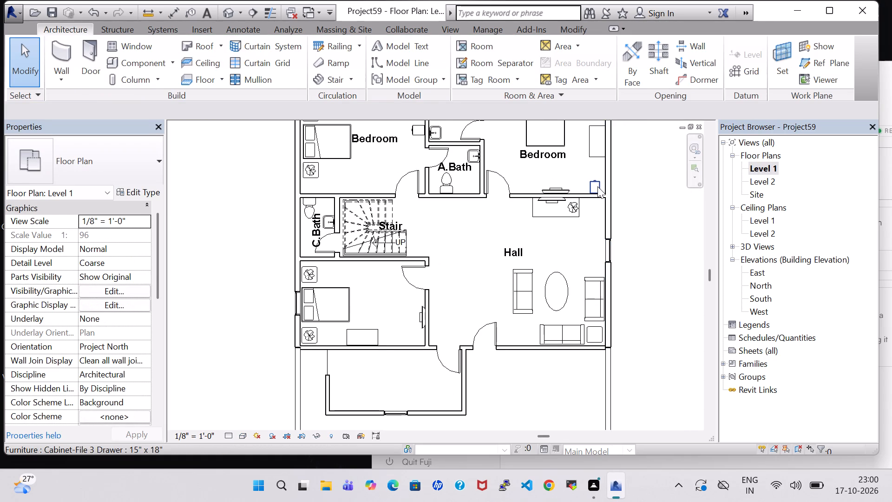
pyautogui.click(597, 186)
pyautogui.rightClick(597, 186)
pyautogui.click(658, 248)
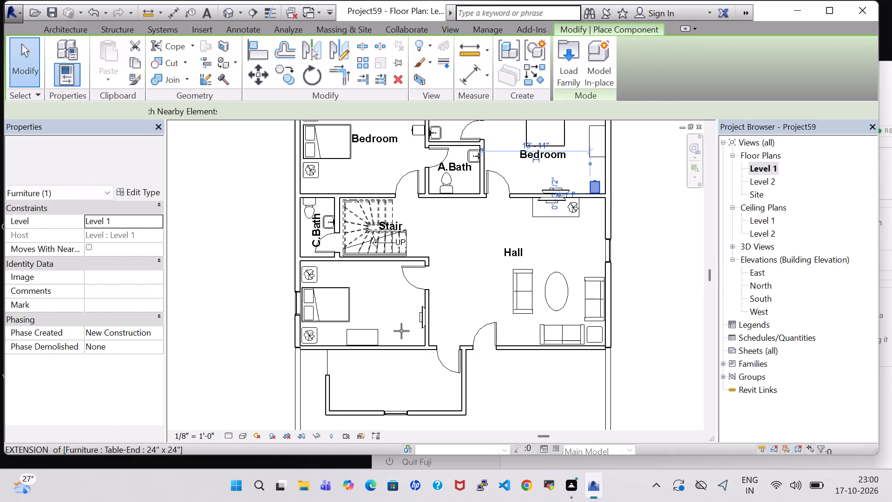
pyautogui.scroll(7, 401, 336)
pyautogui.press('space')
pyautogui.press('space')
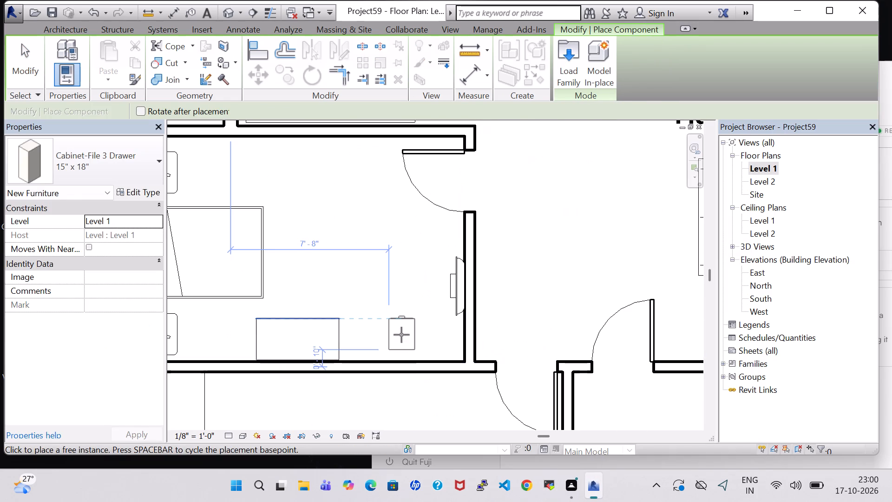
pyautogui.scroll(8, 401, 343)
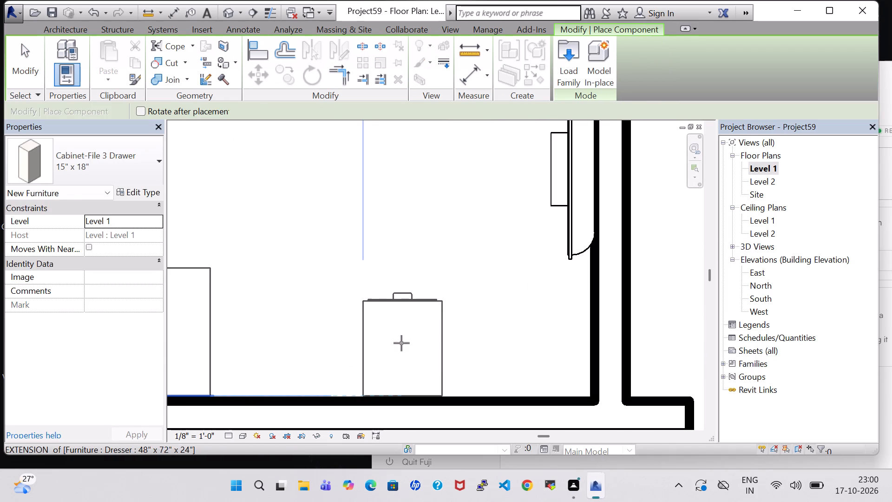
pyautogui.click(401, 343)
pyautogui.press('Escape')
pyautogui.press('Escape')
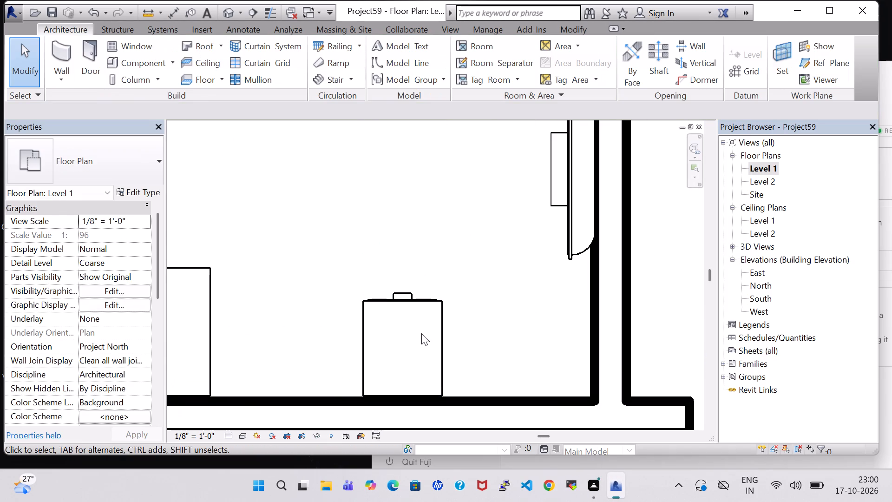
# Nudge the third bedroom's file cabinet slightly north, away from the south wall, and check its placement in 3D.
pyautogui.click(408, 303)
pyautogui.press('Up')
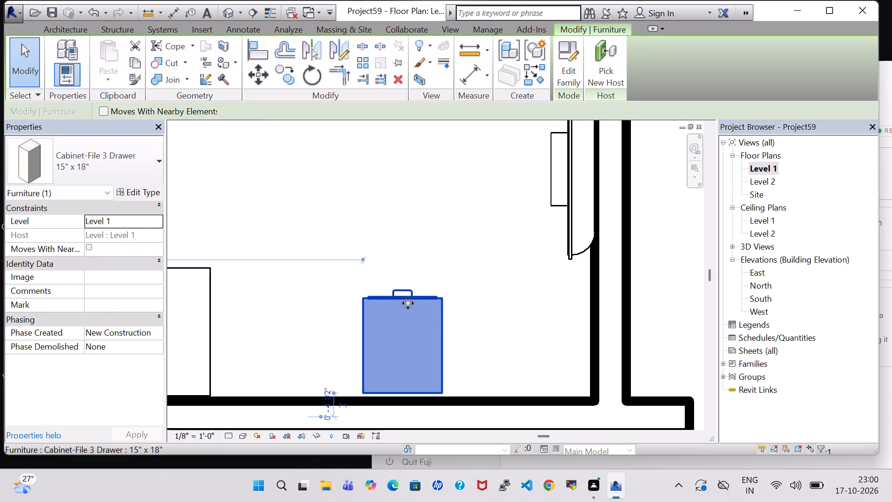
pyautogui.click(492, 304)
pyautogui.click(229, 7)
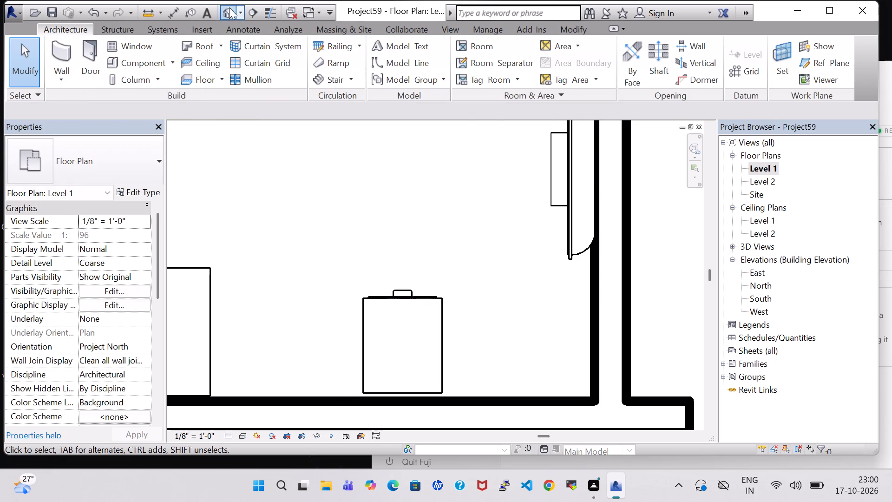
pyautogui.keyDown('shift'); pyautogui.moveTo(553, 261); pyautogui.dragTo(540, 257, button='middle'); pyautogui.keyUp('shift')
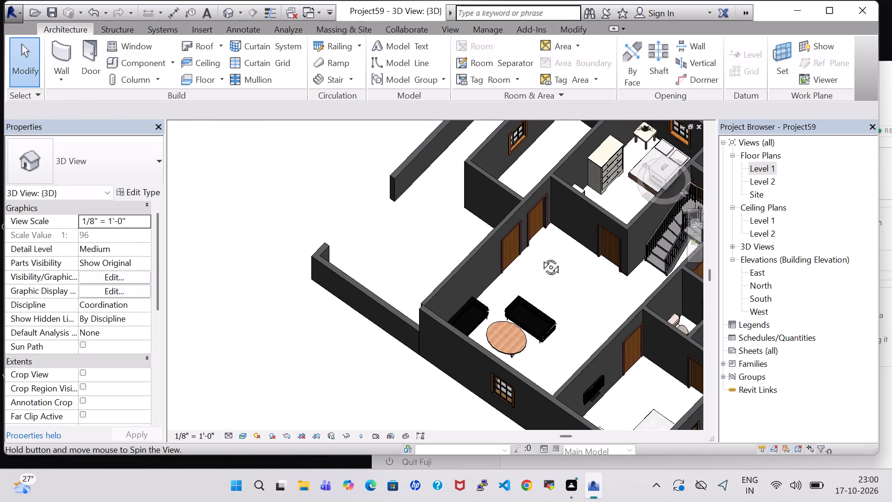
pyautogui.keyDown('shift'); pyautogui.moveTo(540, 257); pyautogui.dragTo(576, 244, button='middle'); pyautogui.keyUp('shift')
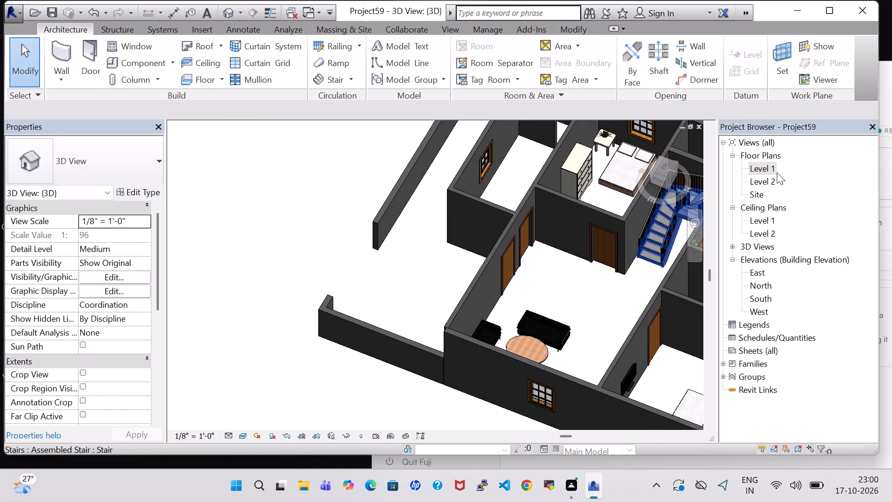
# On Level 1, place a tagged room in the third bedroom, south of the stair.
pyautogui.doubleClick(758, 170)
pyautogui.scroll(-4, 544, 276)
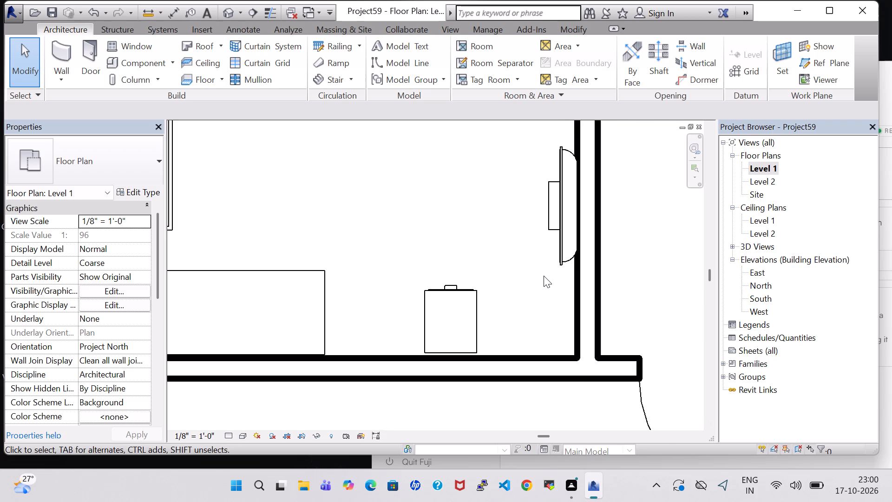
pyautogui.scroll(-8, 544, 276)
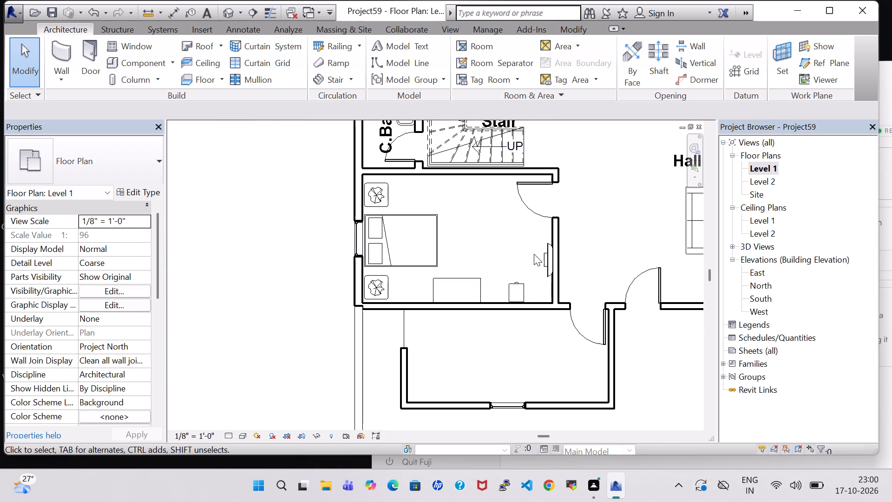
pyautogui.scroll(-2, 572, 190)
pyautogui.moveTo(580, 194); pyautogui.dragTo(574, 294, button='middle')
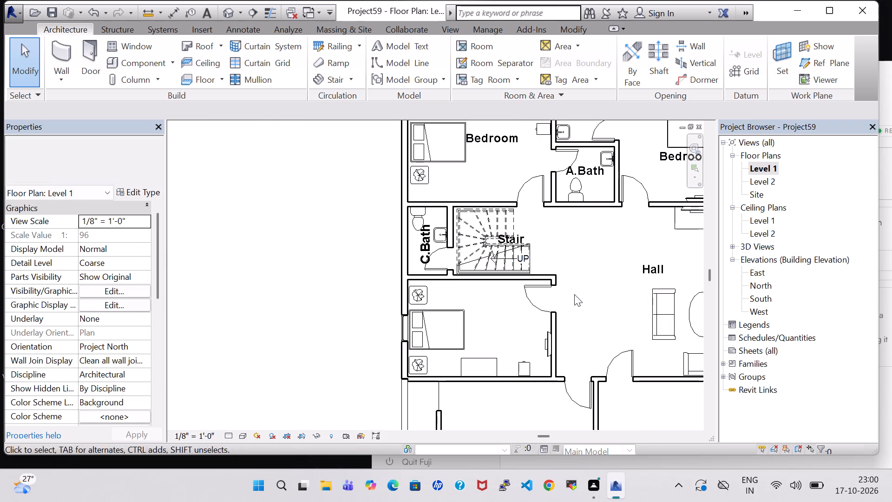
pyautogui.click(474, 44)
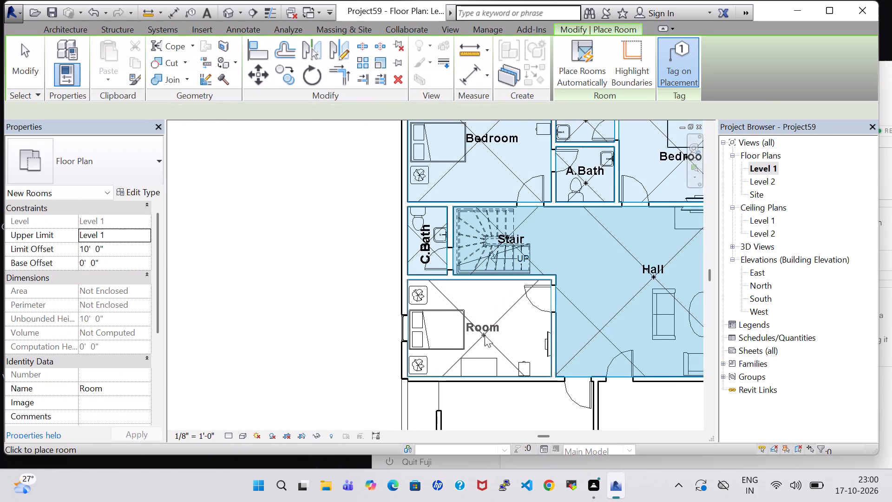
pyautogui.click(485, 332)
pyautogui.press('Escape')
pyautogui.press('Escape')
# Rename the new room south of the stair as Bedroom.
pyautogui.doubleClick(484, 327)
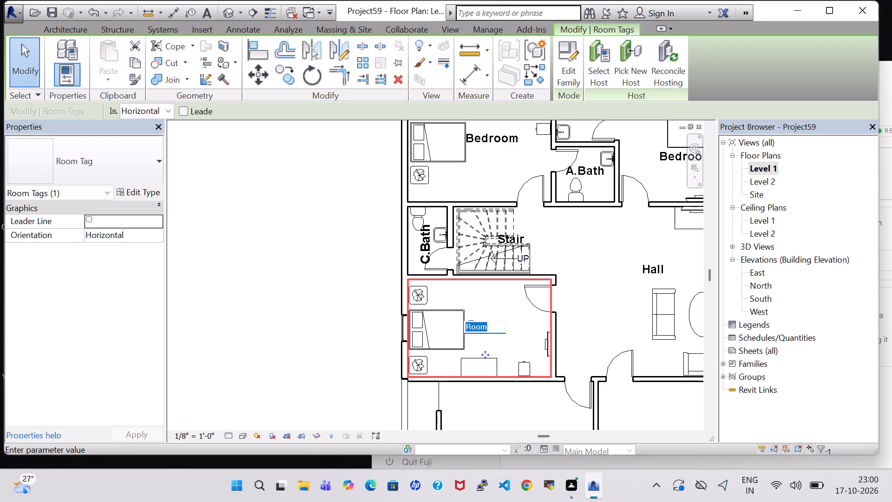
pyautogui.press('BackSpace')
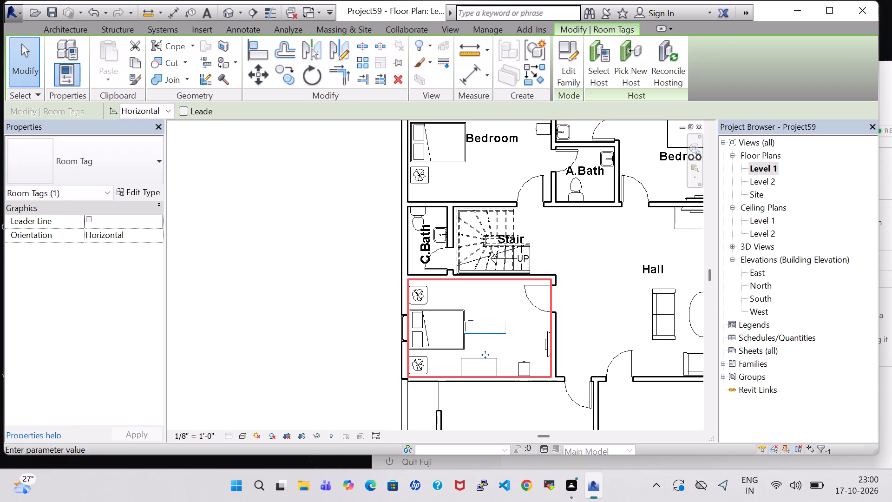
pyautogui.write('Bed')
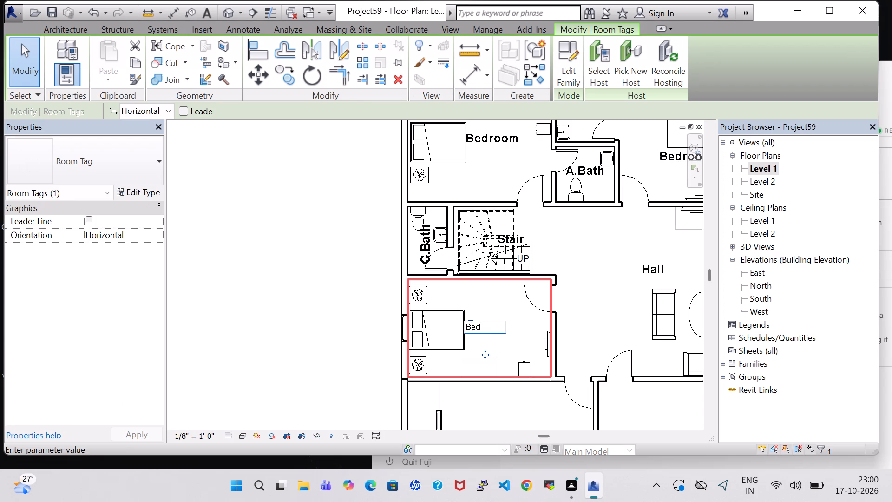
pyautogui.write('room')
pyautogui.press('Return')
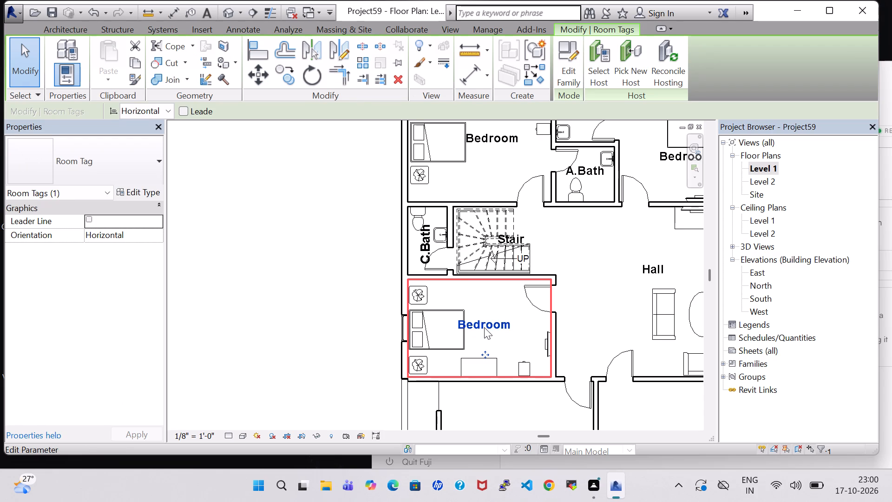
pyautogui.click(620, 308)
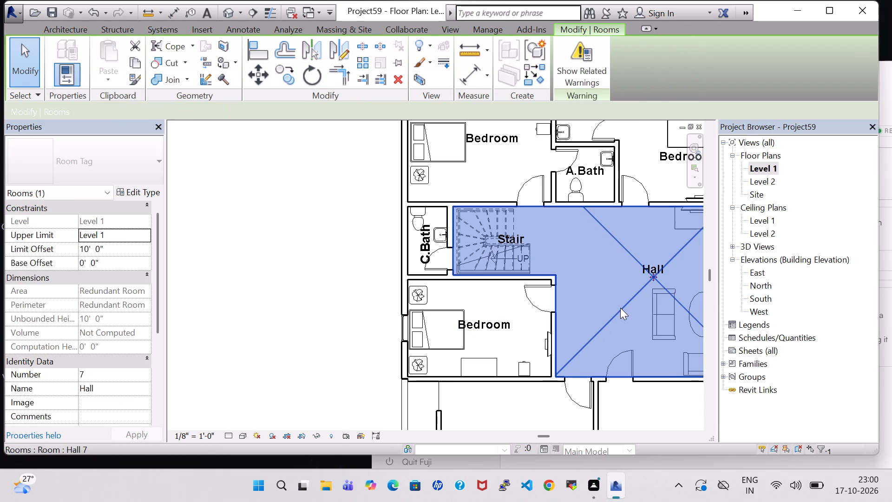
pyautogui.click(602, 249)
# Load the Sink Kitchen-Double family from the Sinks folder of the architectural plumbing fixtures library.
pyautogui.scroll(-4, 621, 273)
pyautogui.moveTo(621, 273); pyautogui.dragTo(568, 269, button='middle')
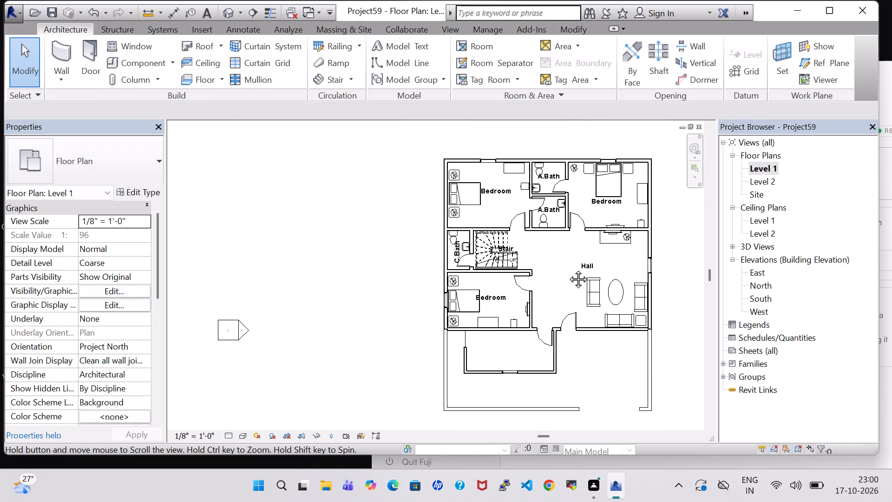
pyautogui.moveTo(568, 269); pyautogui.dragTo(567, 269, button='middle')
pyautogui.moveTo(585, 380); pyautogui.dragTo(594, 339, button='middle')
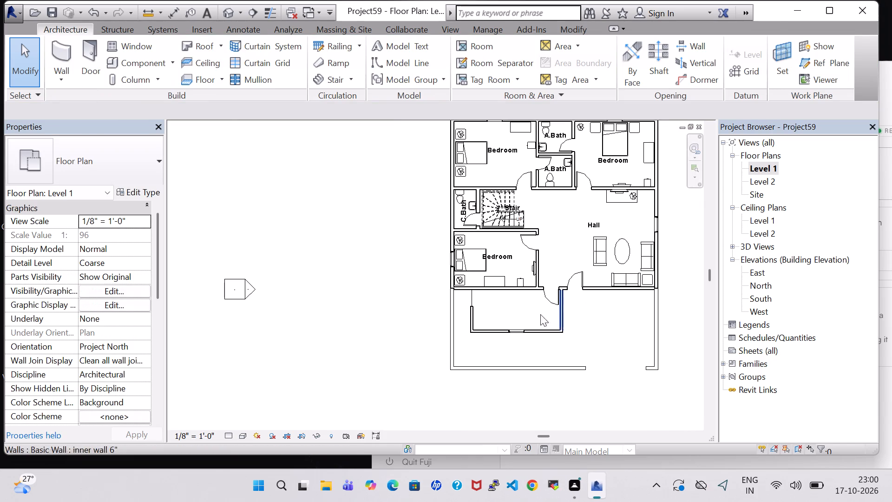
pyautogui.click(139, 58)
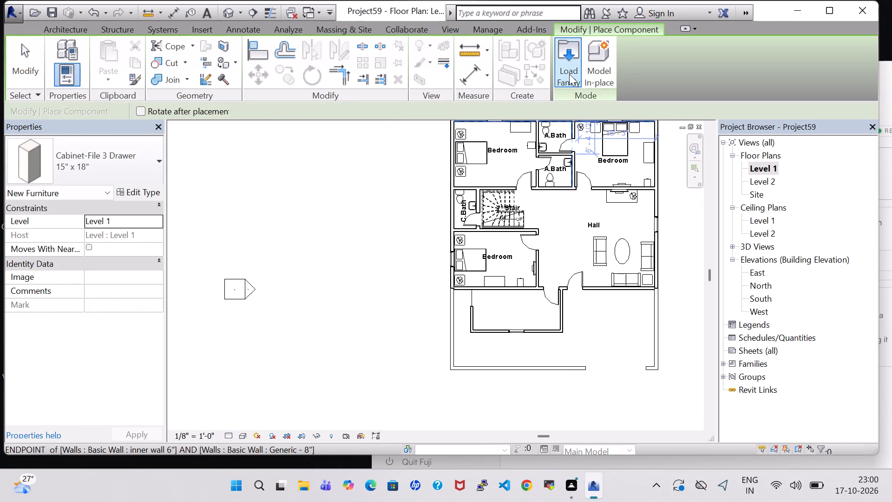
pyautogui.click(569, 74)
pyautogui.click(511, 317)
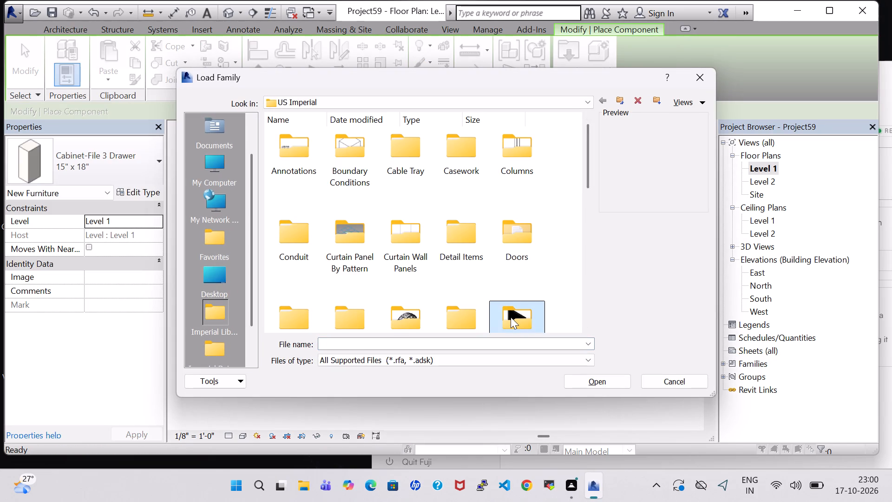
pyautogui.press('p')
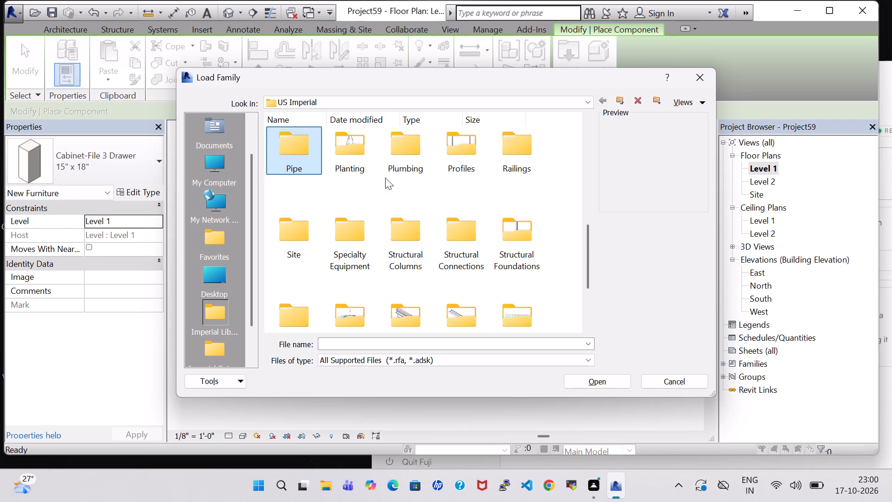
pyautogui.doubleClick(422, 165)
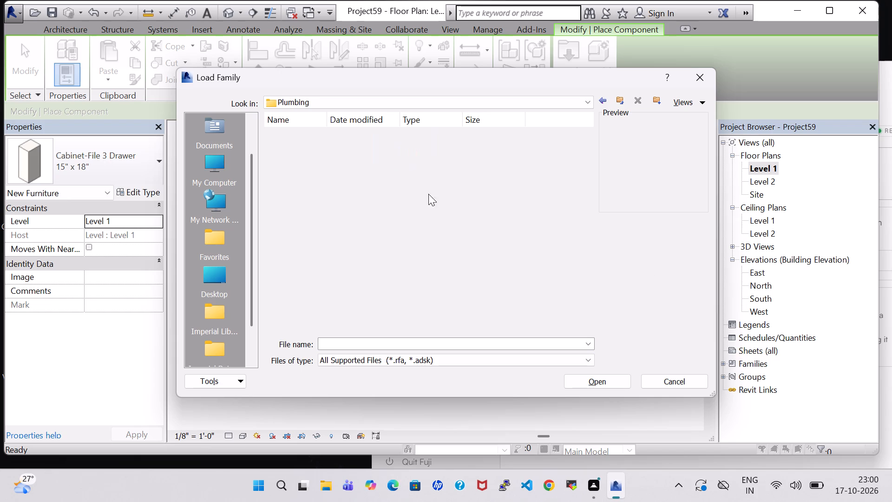
pyautogui.doubleClick(282, 153)
pyautogui.doubleClick(359, 164)
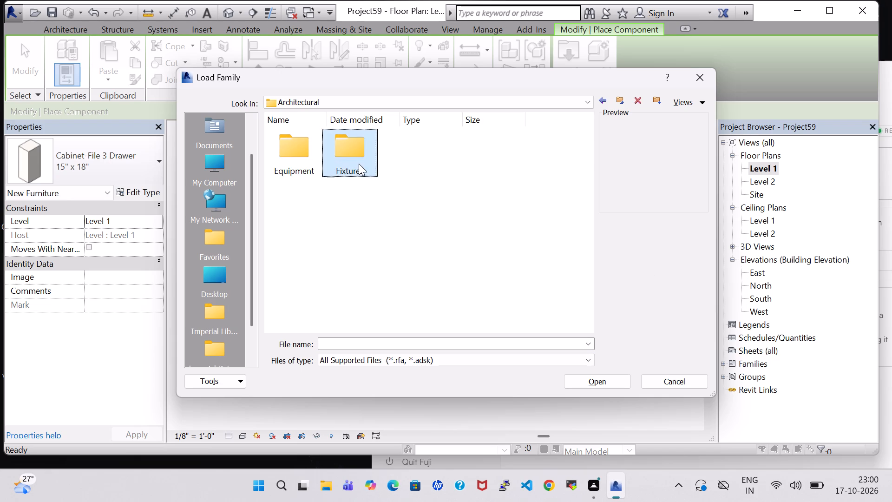
pyautogui.doubleClick(509, 161)
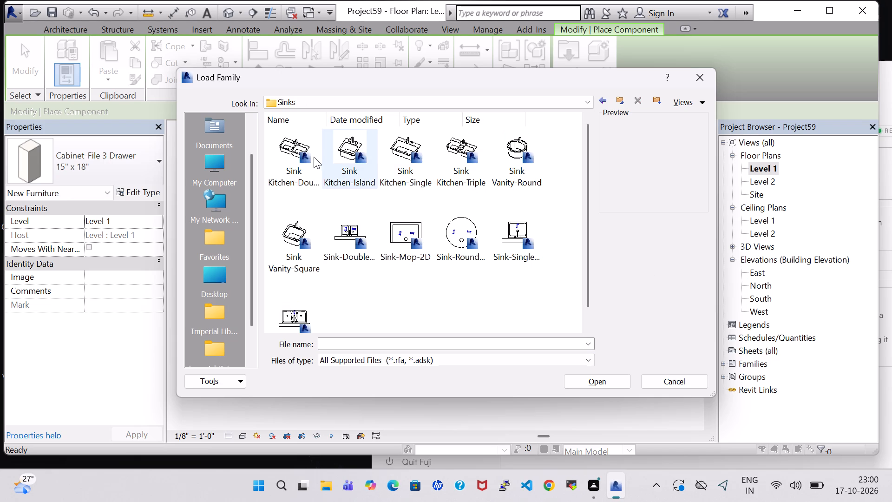
pyautogui.click(307, 157)
pyautogui.click(590, 382)
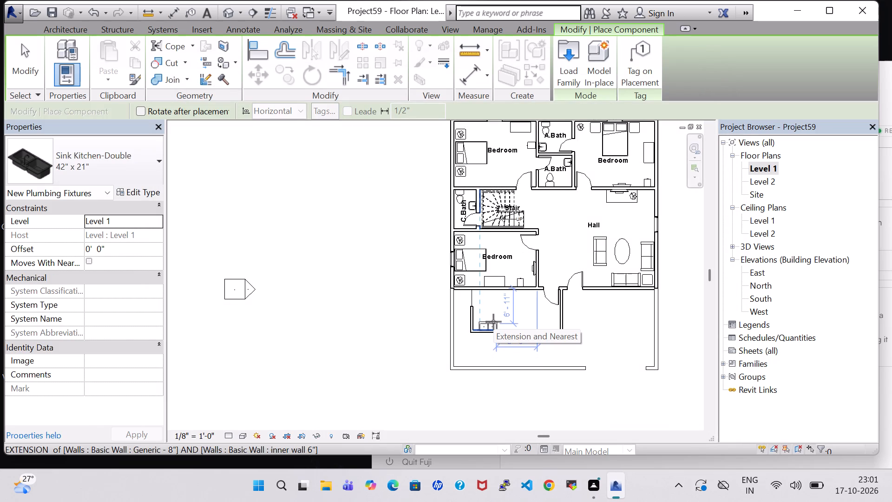
# On Level 1, place the 42" x 21" Sink Kitchen-Double lengthwise by the kitchen's west wall, about 4'-2" south of the north wall.
pyautogui.press('space')
pyautogui.scroll(9, 491, 319)
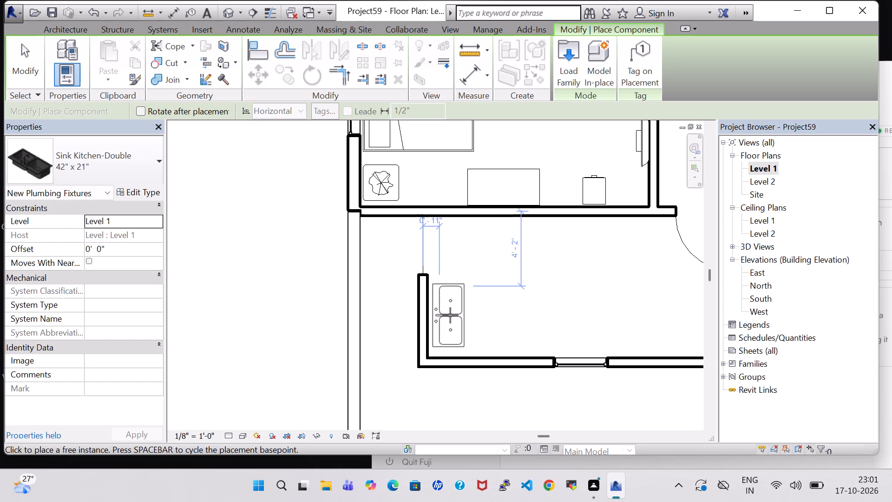
pyautogui.click(450, 315)
pyautogui.press('Escape')
pyautogui.press('Escape')
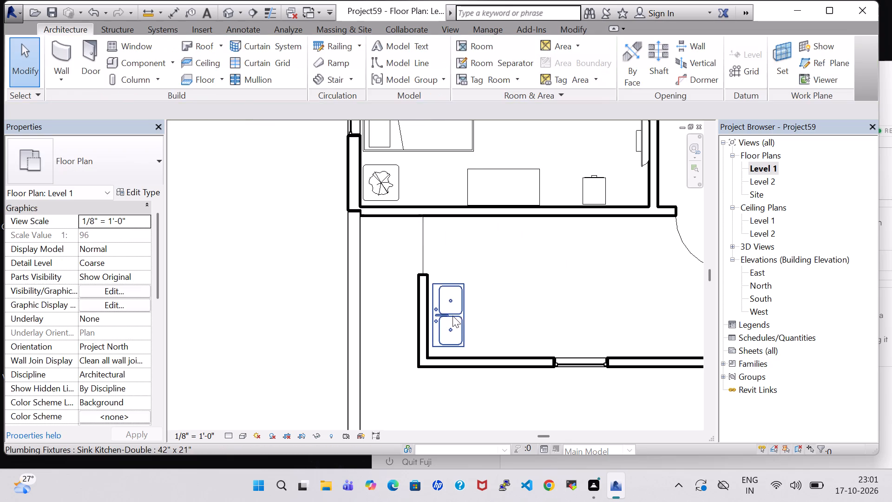
# Nudge the double kitchen sink west so it sits against the kitchen's west wall.
pyautogui.click(453, 316)
pyautogui.press('Left')
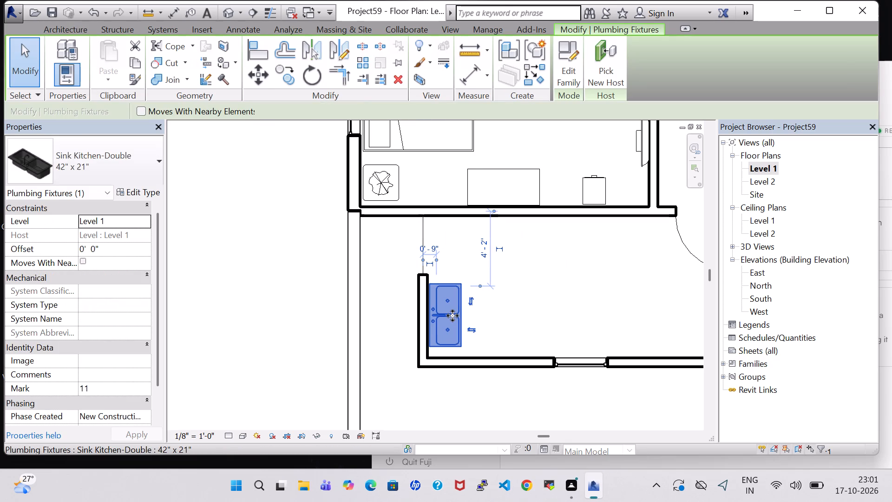
pyautogui.press('Left')
pyautogui.press('Right')
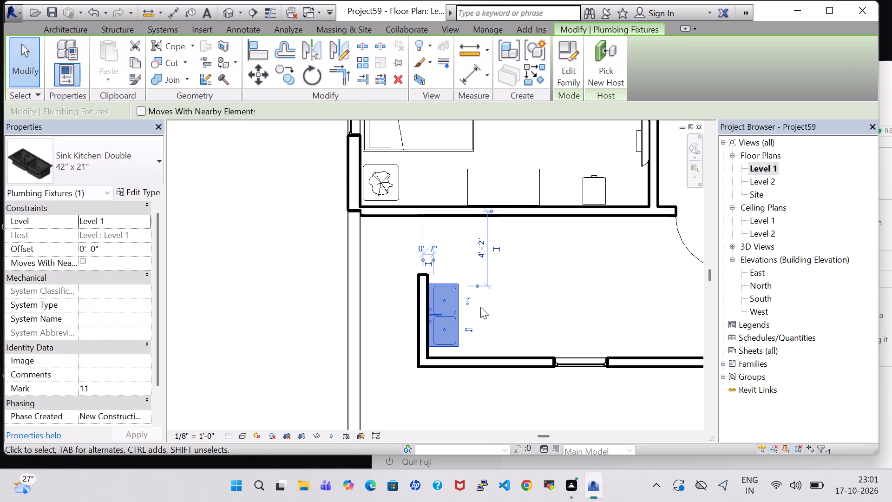
pyautogui.press('Left')
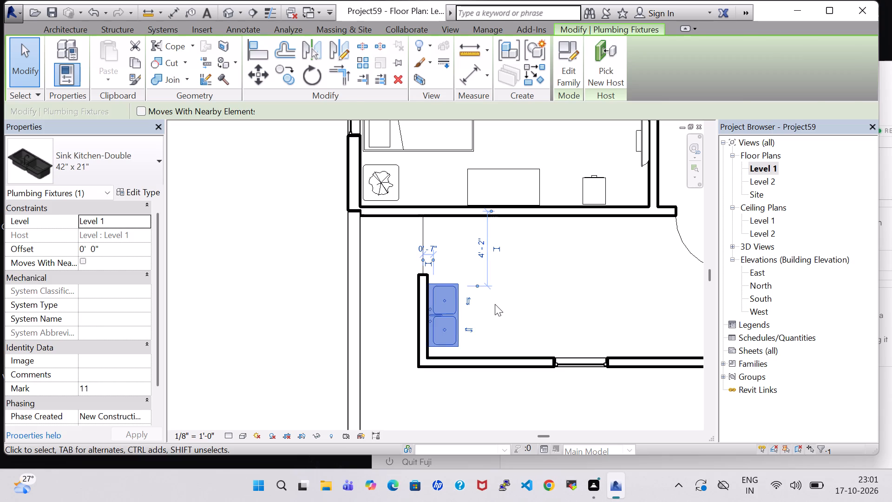
pyautogui.click(495, 304)
# Load the Cook Top-4 Unit family from the Domestic folder of the specialty equipment library.
pyautogui.scroll(-3, 502, 304)
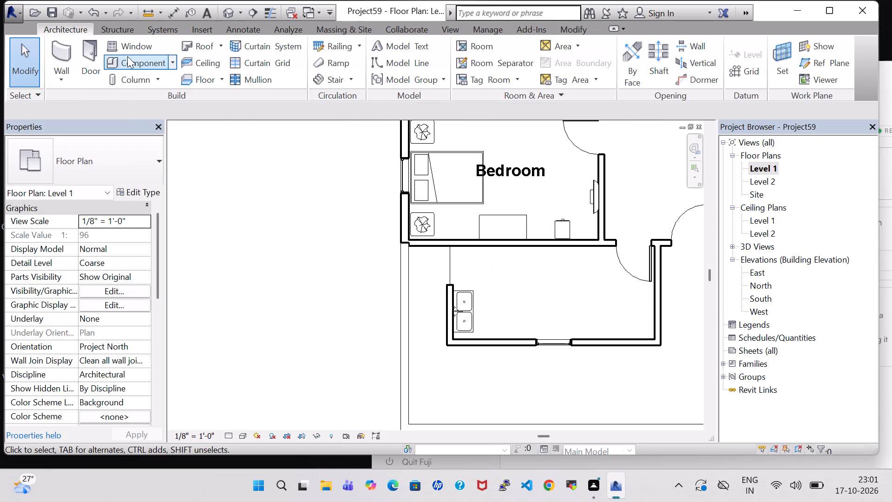
pyautogui.click(130, 68)
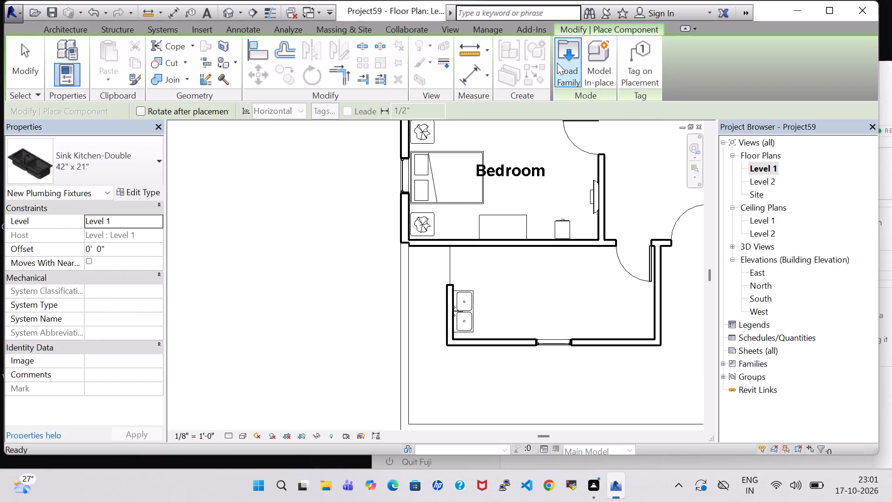
pyautogui.click(564, 63)
pyautogui.click(464, 245)
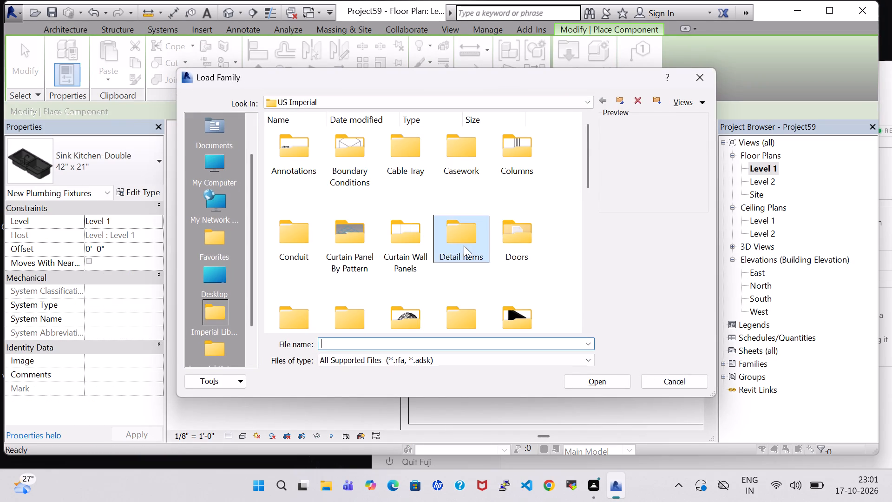
pyautogui.press('s')
pyautogui.doubleClick(347, 165)
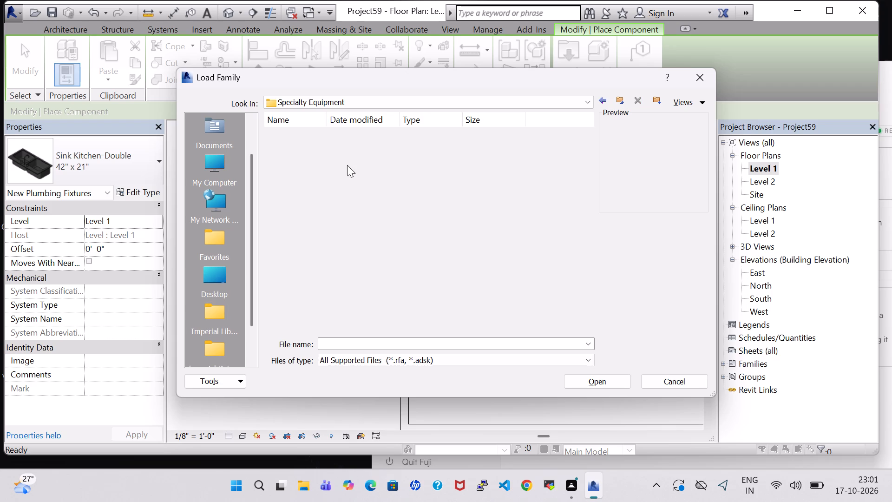
pyautogui.doubleClick(343, 159)
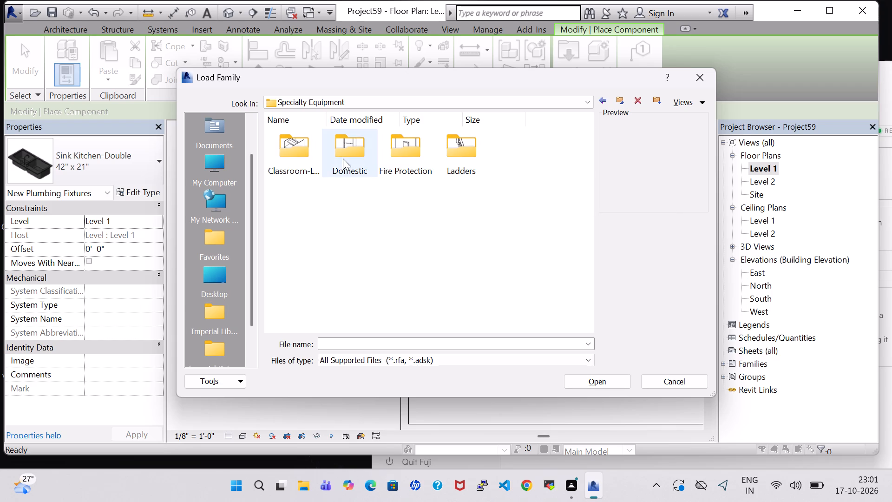
pyautogui.click(342, 152)
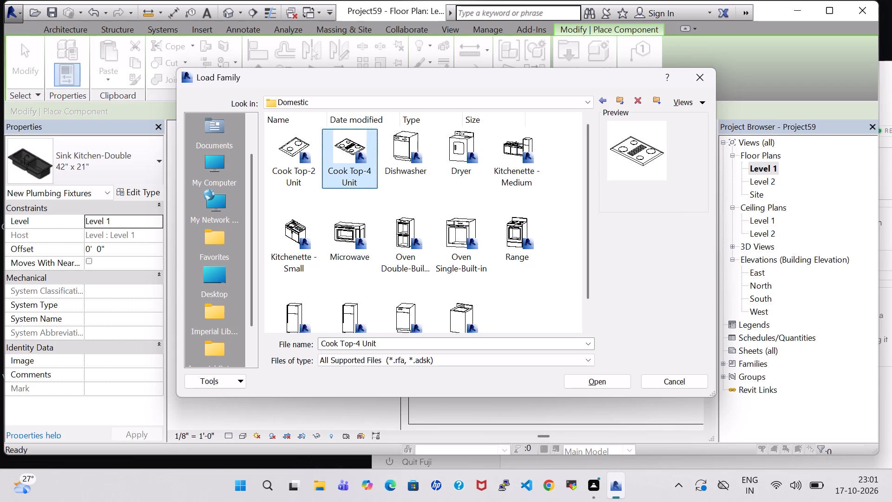
pyautogui.click(608, 378)
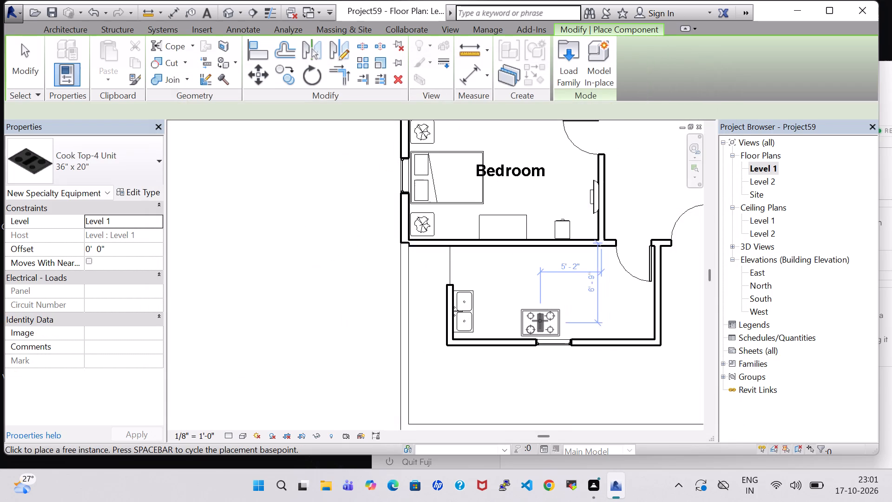
# Place the 36" x 20" Cook Top-4 Unit against the kitchen's south wall, in front of the window.
pyautogui.scroll(4, 540, 321)
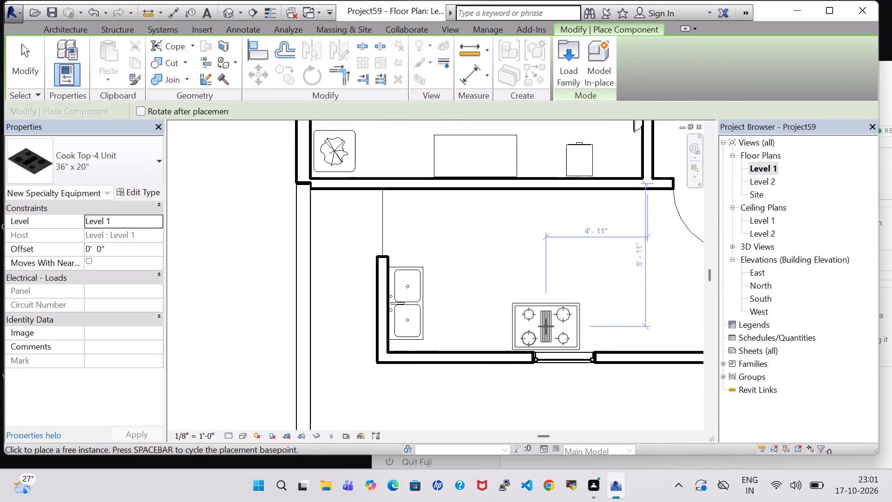
pyautogui.click(559, 328)
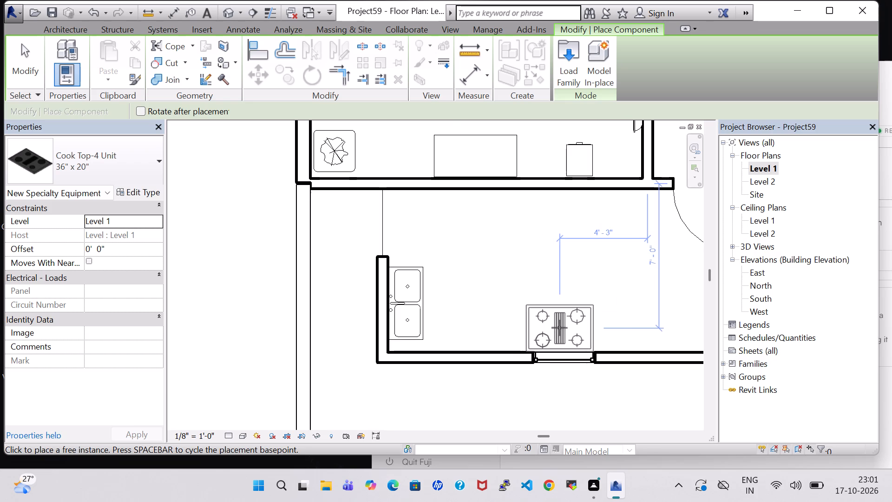
pyautogui.press('Escape')
pyautogui.press('Escape')
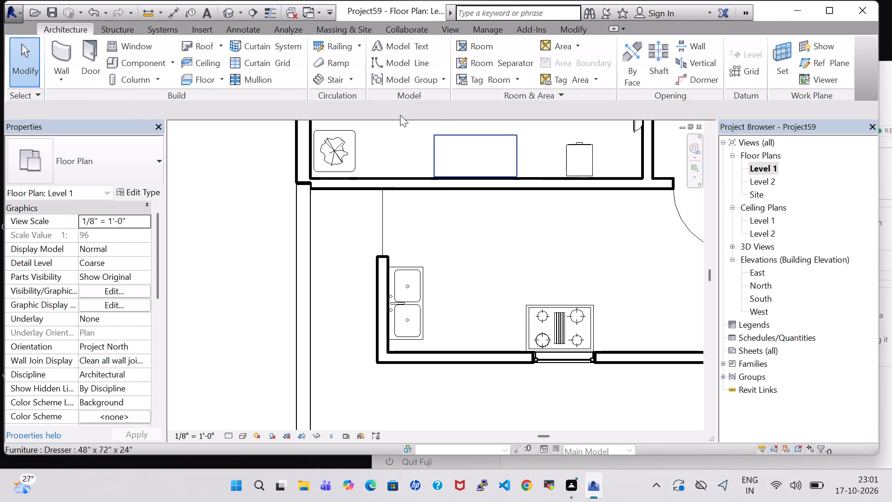
# Load the Refrigerator family from the Domestic folder of the specialty equipment library.
pyautogui.click(138, 62)
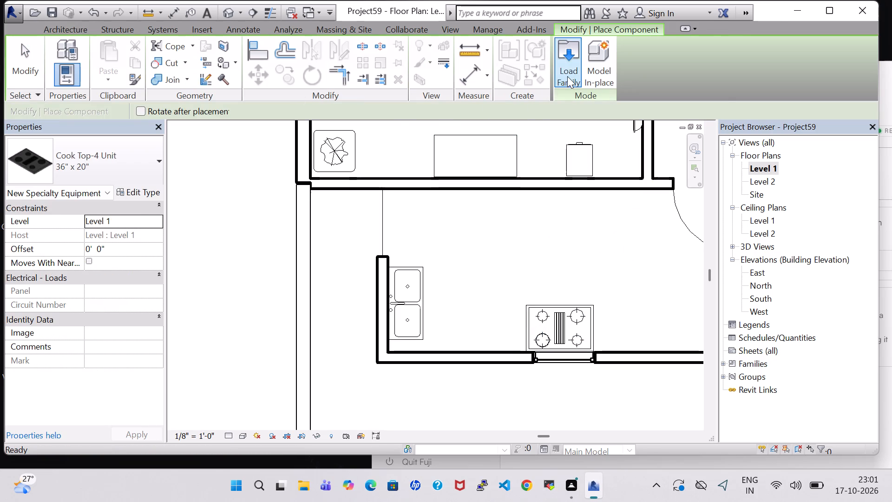
pyautogui.click(571, 73)
pyautogui.click(517, 317)
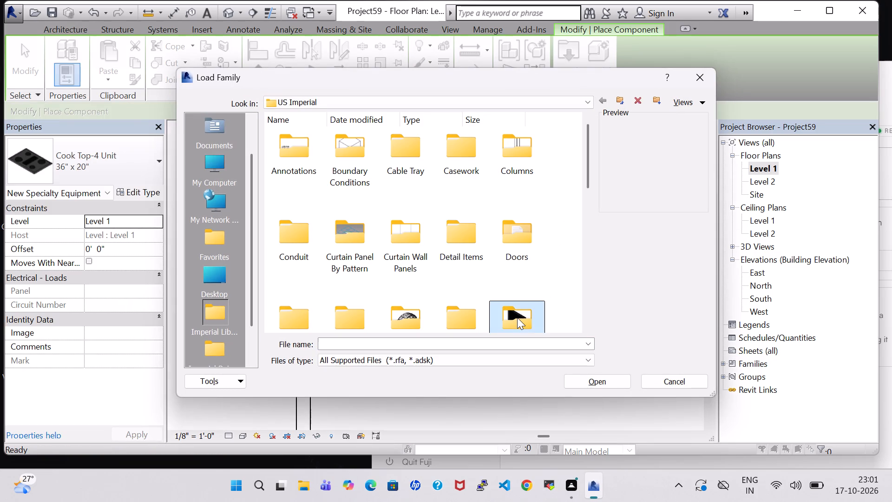
pyautogui.press('s')
pyautogui.doubleClick(337, 154)
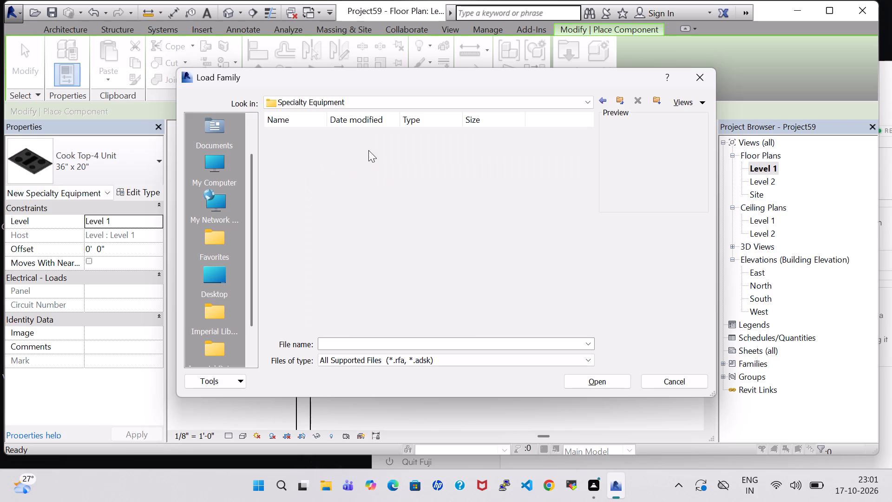
pyautogui.doubleClick(337, 150)
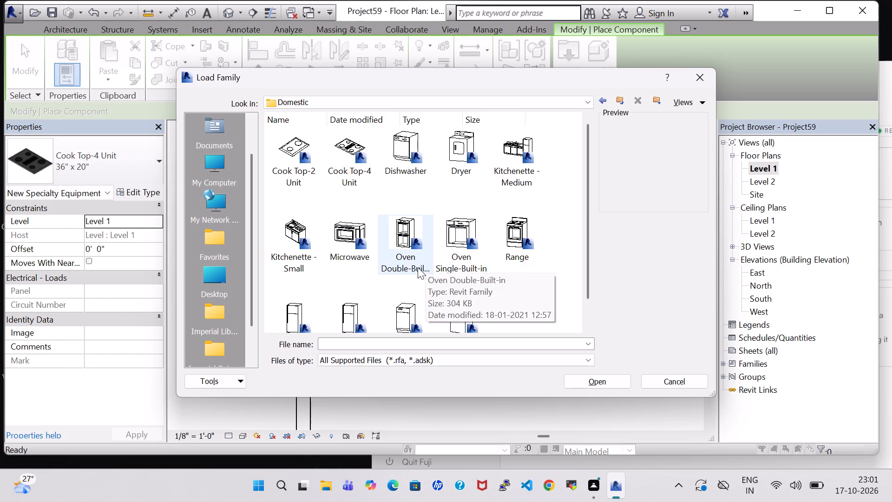
pyautogui.scroll(-2, 418, 268)
pyautogui.click(341, 283)
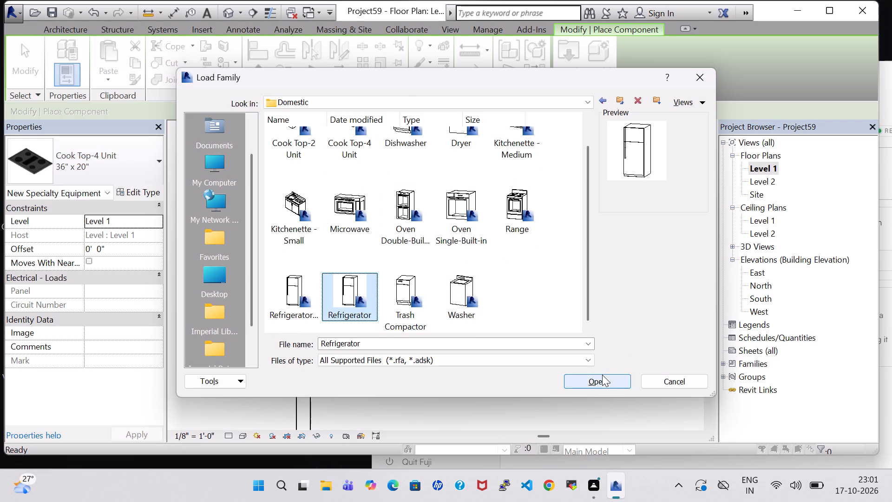
pyautogui.click(602, 375)
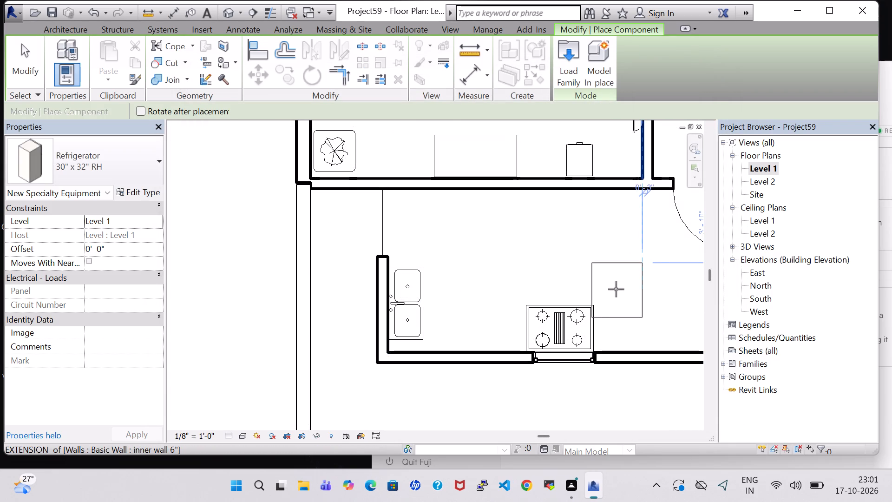
# Place the 30" x 32" RH Refrigerator by the kitchen's east wall, south of the door and about 4'-3" from the north wall.
pyautogui.moveTo(623, 289); pyautogui.dragTo(461, 269, button='middle')
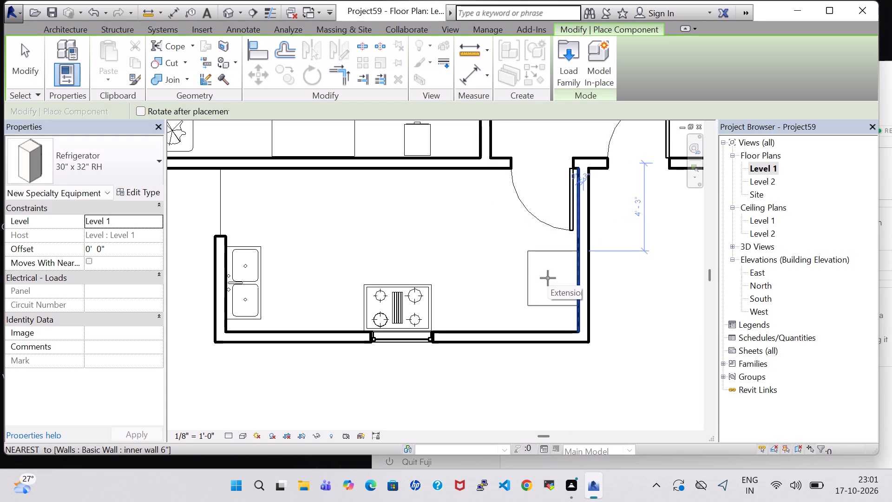
pyautogui.click(547, 278)
pyautogui.press('Escape')
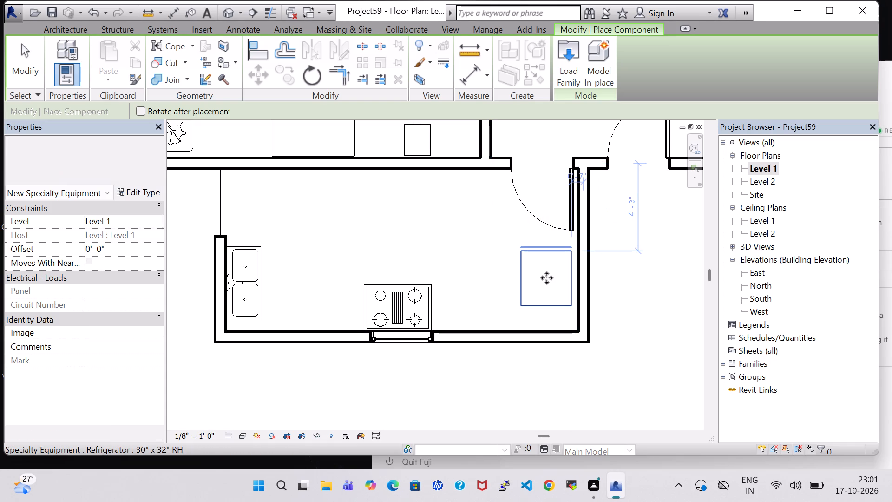
pyautogui.press('Escape')
# Rotate the refrigerator in 90° increments until its thin-line side lies toward the kitchen's east wall.
pyautogui.click(547, 254)
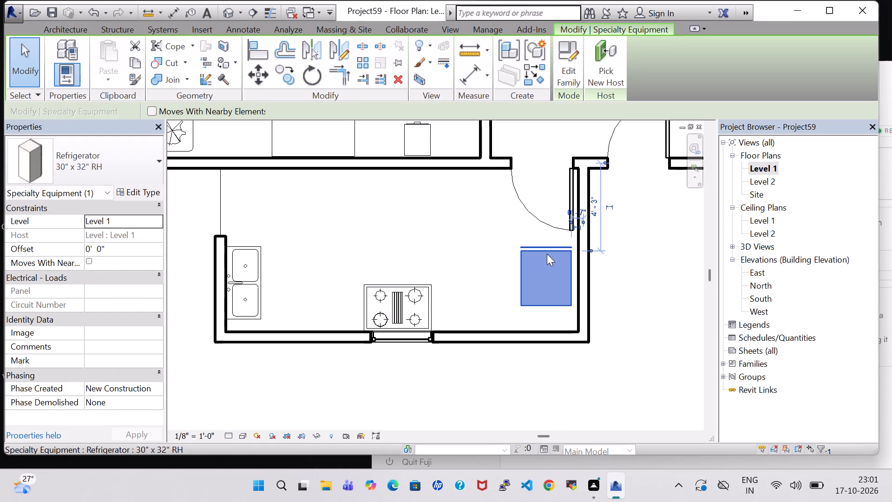
pyautogui.press('space')
pyautogui.press('space')
pyautogui.press('space')
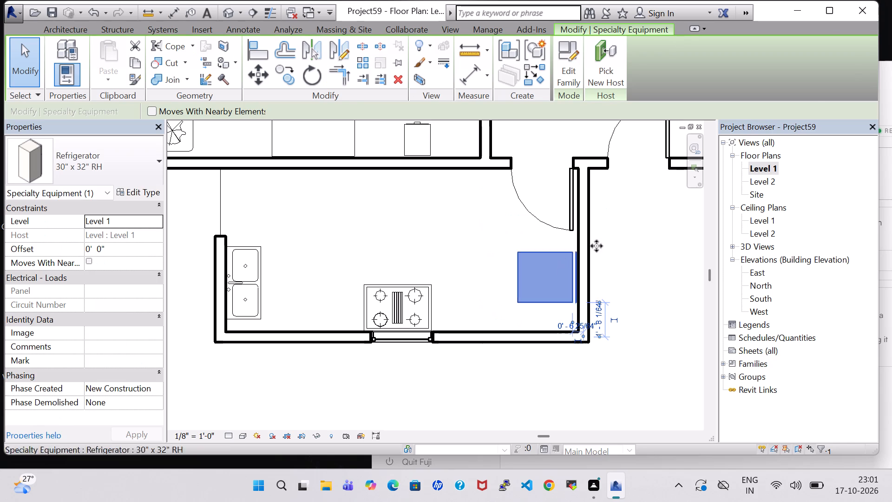
pyautogui.click(638, 239)
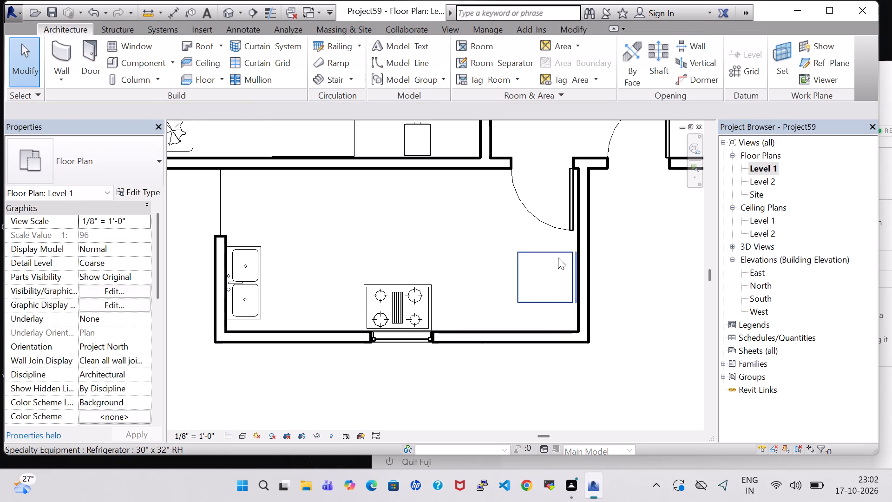
# Nudge the refrigerator slightly west, away from the kitchen's east wall.
pyautogui.click(558, 258)
pyautogui.press('Left')
pyautogui.click(622, 254)
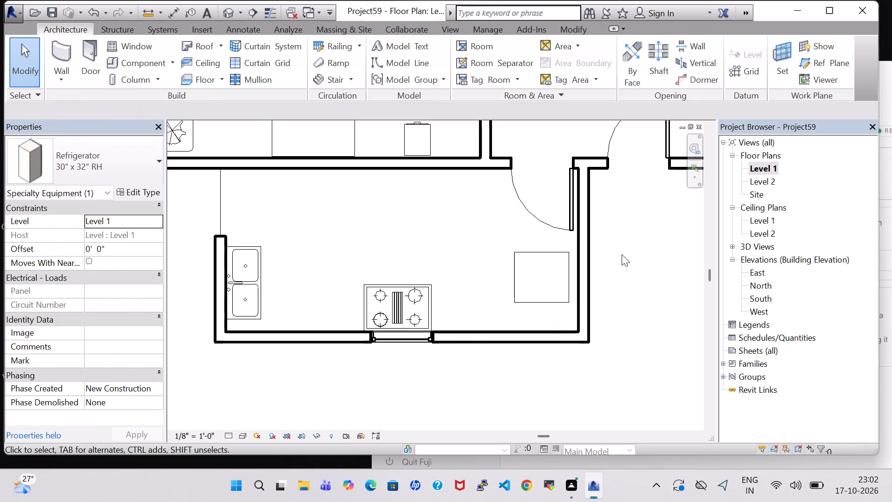
# Examine the placement of the refrigerator and cooktop in the kitchen in the default 3D view.
pyautogui.click(225, 9)
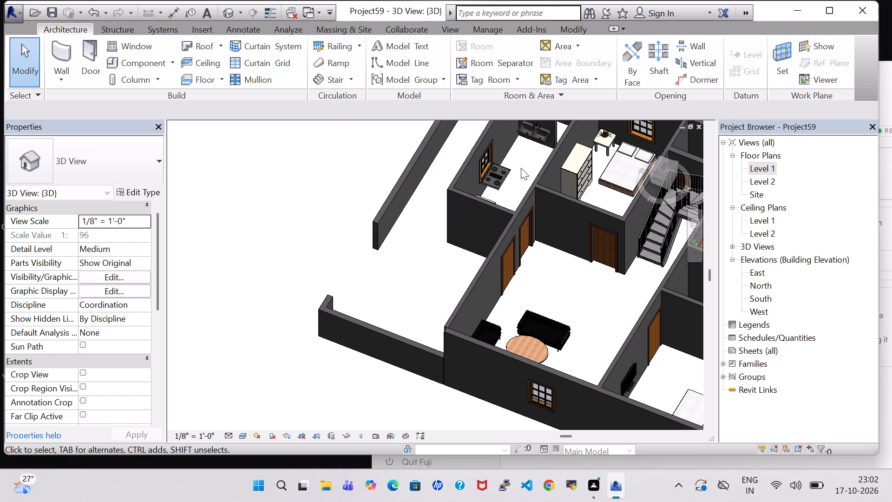
pyautogui.moveTo(518, 168); pyautogui.dragTo(454, 150, button='middle')
pyautogui.scroll(6, 618, 170)
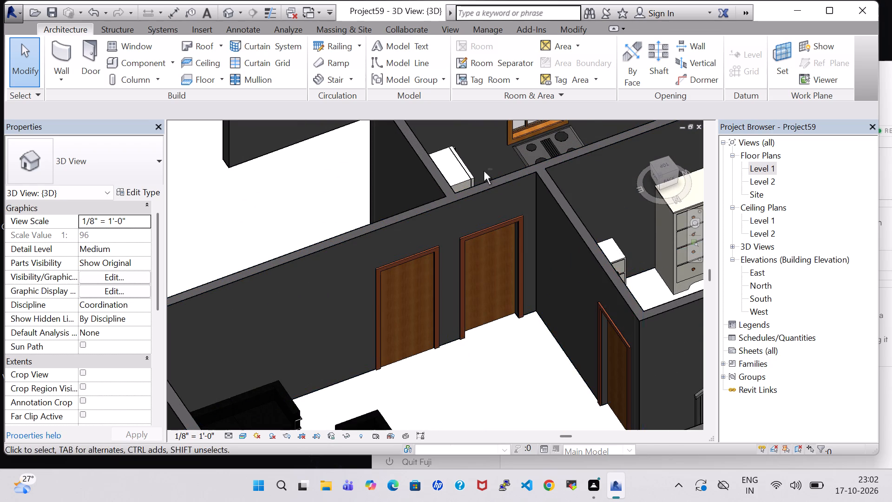
pyautogui.keyDown('shift'); pyautogui.moveTo(486, 171); pyautogui.dragTo(502, 250, button='middle'); pyautogui.keyUp('shift')
pyautogui.scroll(1, 463, 163)
pyautogui.moveTo(463, 158); pyautogui.dragTo(470, 337, button='middle')
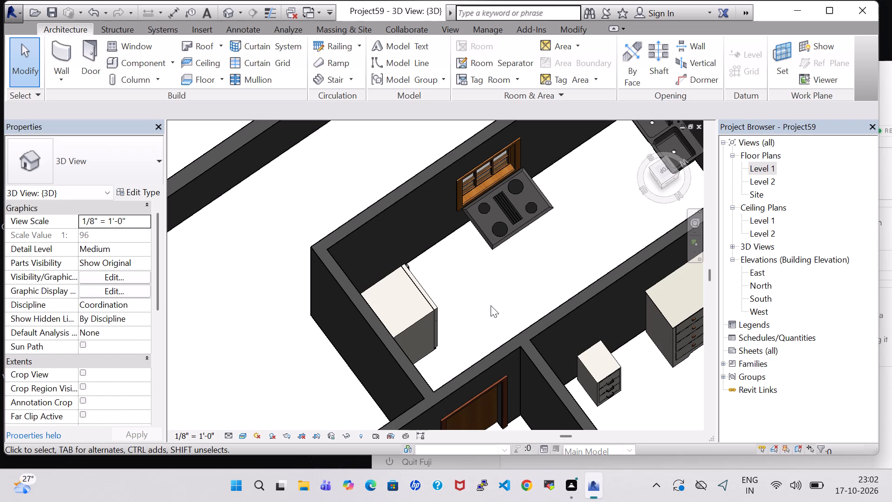
pyautogui.scroll(-1, 491, 305)
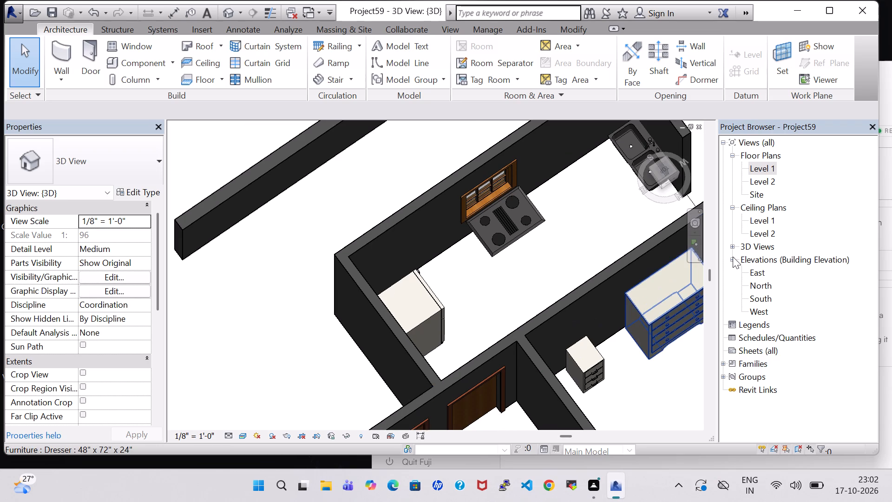
# Place a tagged room in the kitchen on the Level 1 floor plan.
pyautogui.doubleClick(767, 170)
pyautogui.scroll(-1, 602, 260)
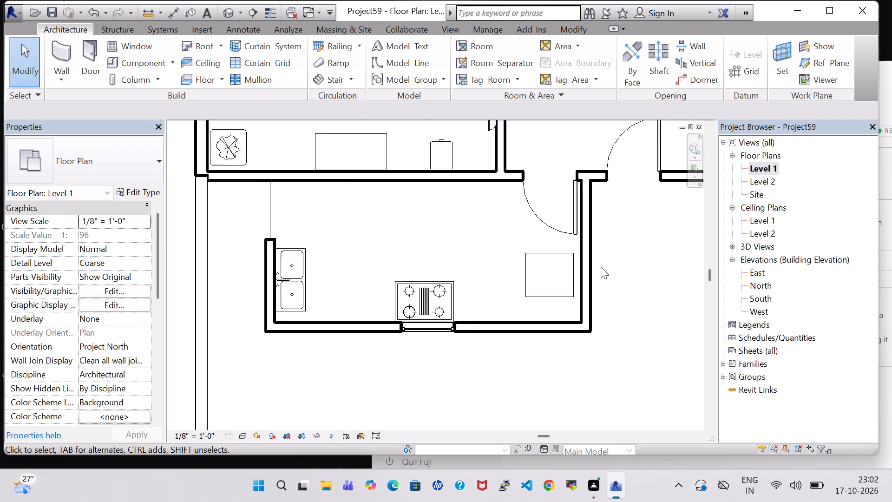
pyautogui.scroll(-2, 601, 267)
pyautogui.click(481, 40)
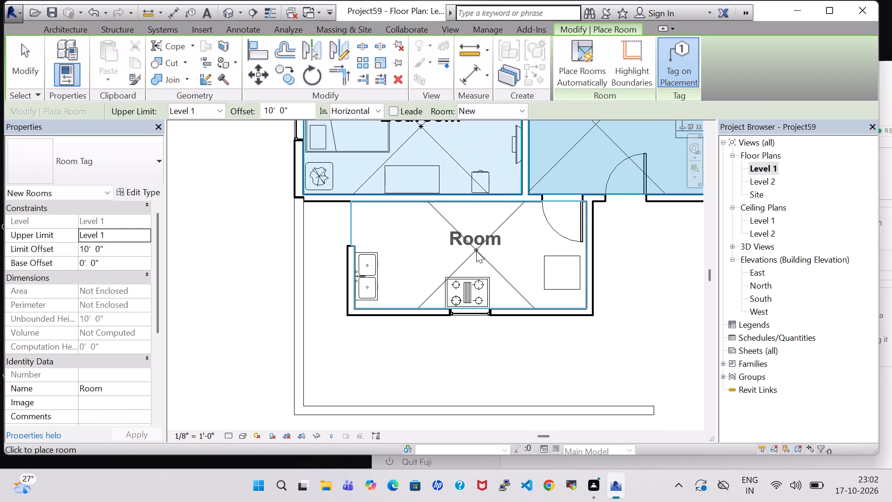
pyautogui.click(473, 257)
pyautogui.press('Escape')
pyautogui.press('Escape')
# Rename the new room's tag as Kitchen.
pyautogui.click(492, 244)
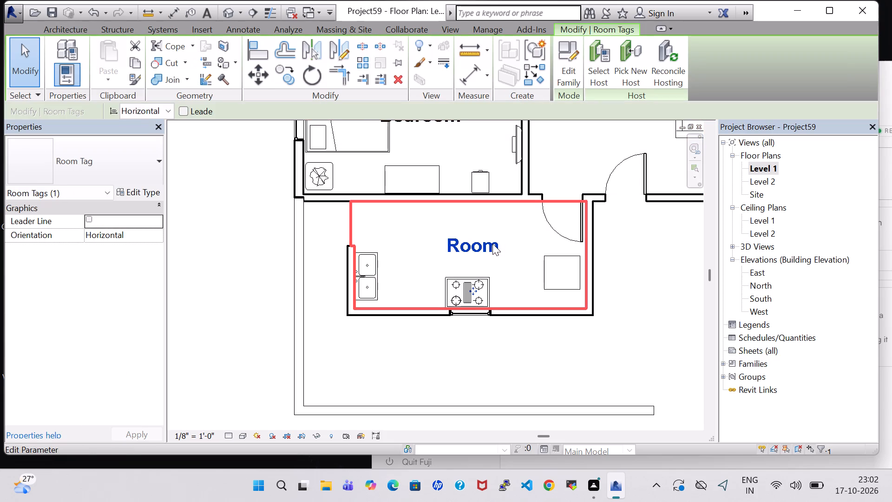
pyautogui.click(492, 244)
pyautogui.press('BackSpace')
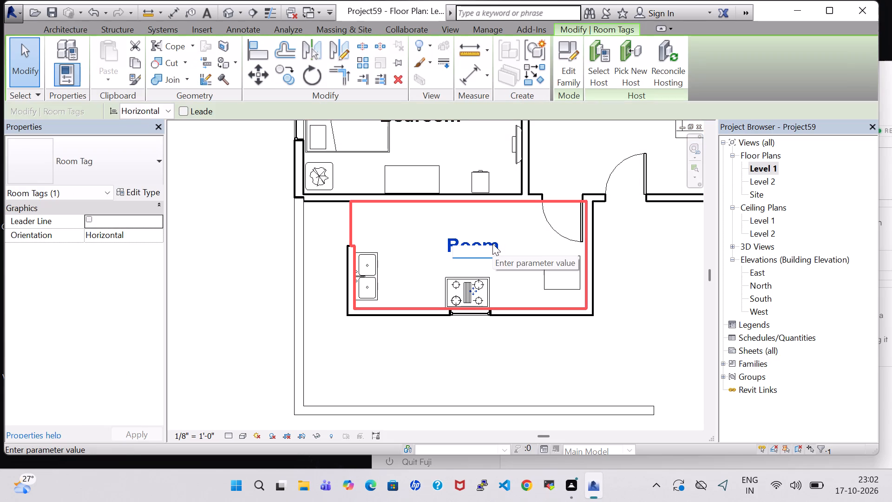
pyautogui.write('Ki')
pyautogui.write('tchen')
pyautogui.press('Return')
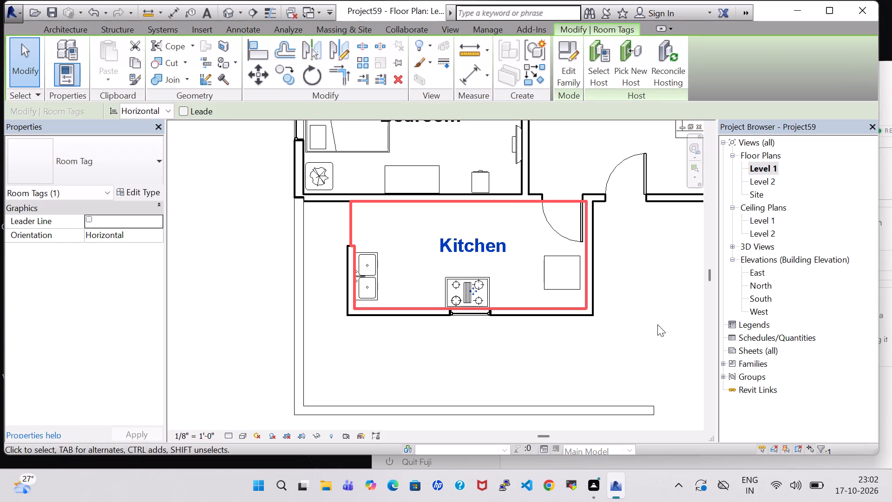
pyautogui.click(642, 289)
# Start a Generic - 12" floor on Level 1 and draw its boundary line along the outer face of the house's north wall.
pyautogui.scroll(-4, 642, 289)
pyautogui.moveTo(642, 289); pyautogui.dragTo(564, 297, button='middle')
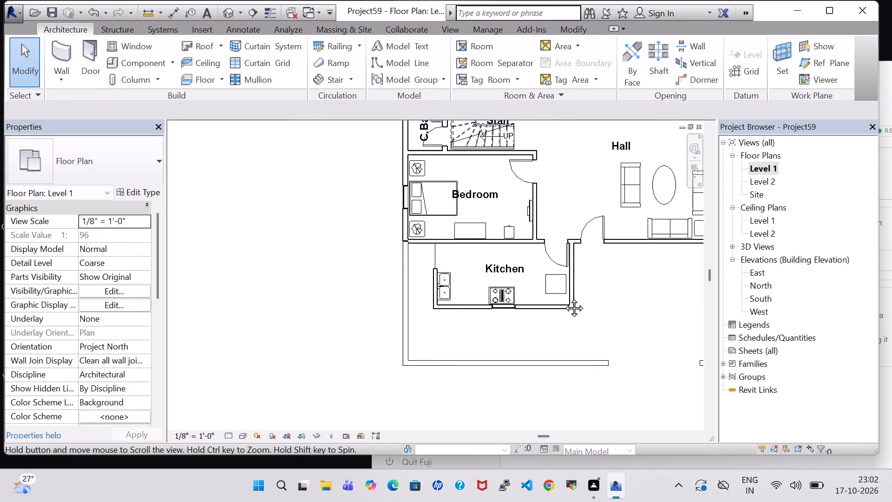
pyautogui.moveTo(564, 297); pyautogui.dragTo(493, 302, button='middle')
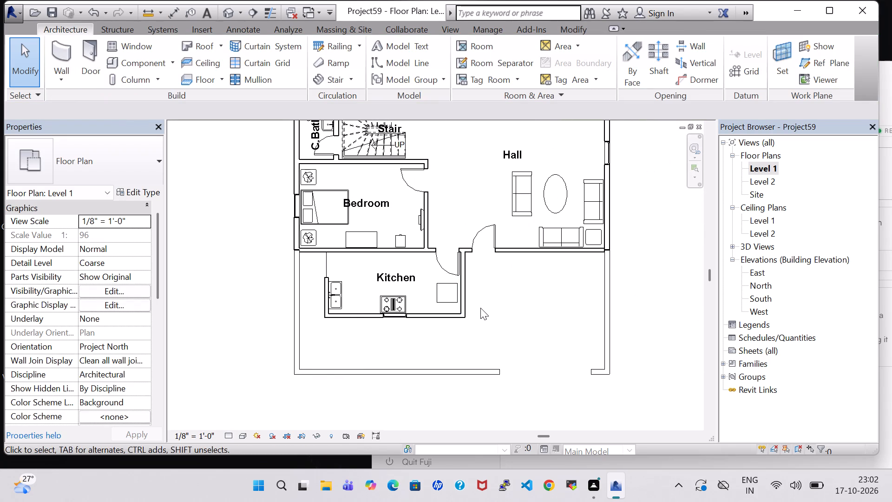
pyautogui.moveTo(484, 318); pyautogui.dragTo(498, 269, button='middle')
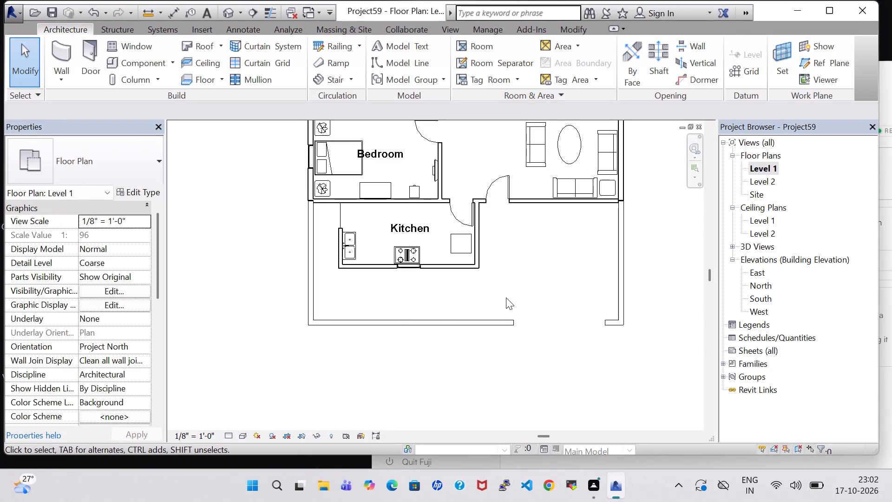
pyautogui.scroll(-3, 533, 228)
pyautogui.moveTo(533, 228); pyautogui.dragTo(512, 337, button='middle')
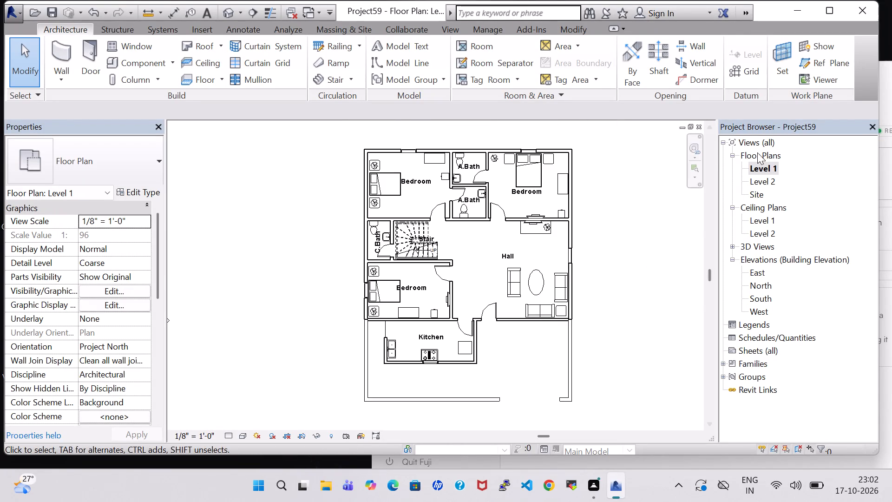
pyautogui.click(209, 81)
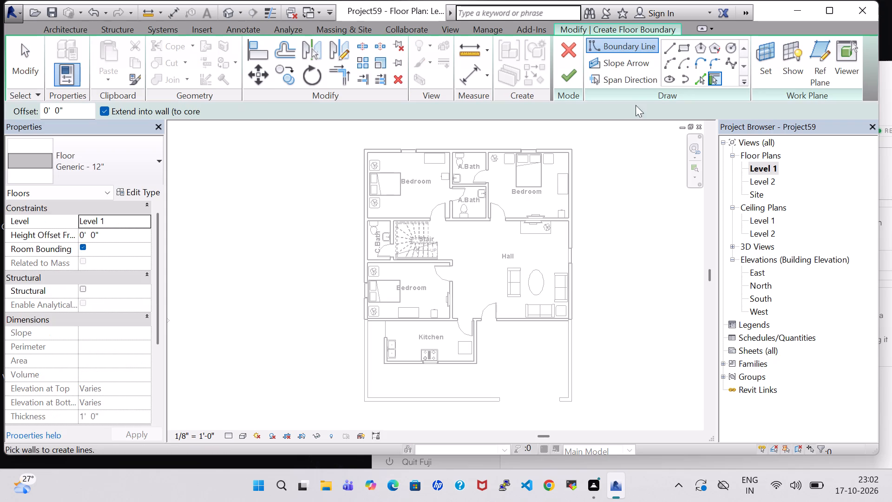
pyautogui.click(667, 50)
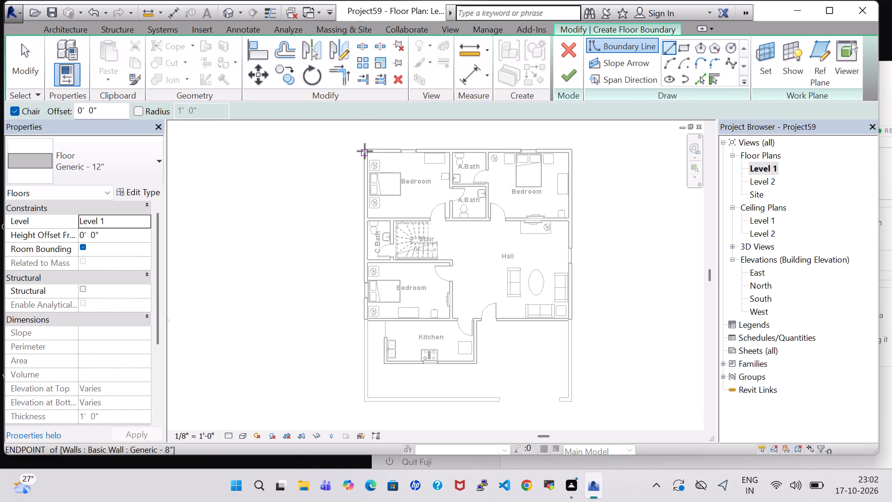
pyautogui.scroll(6, 365, 151)
pyautogui.click(365, 148)
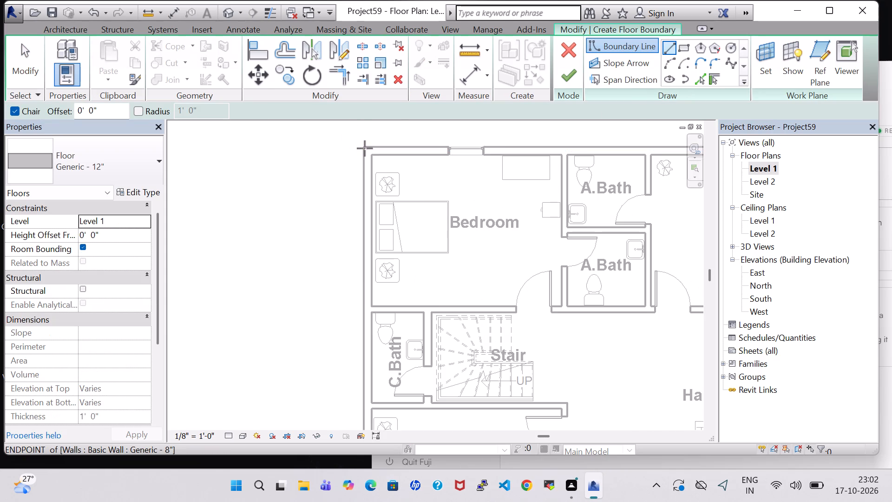
pyautogui.scroll(1, 569, 152)
pyautogui.moveTo(569, 148); pyautogui.dragTo(466, 151, button='middle')
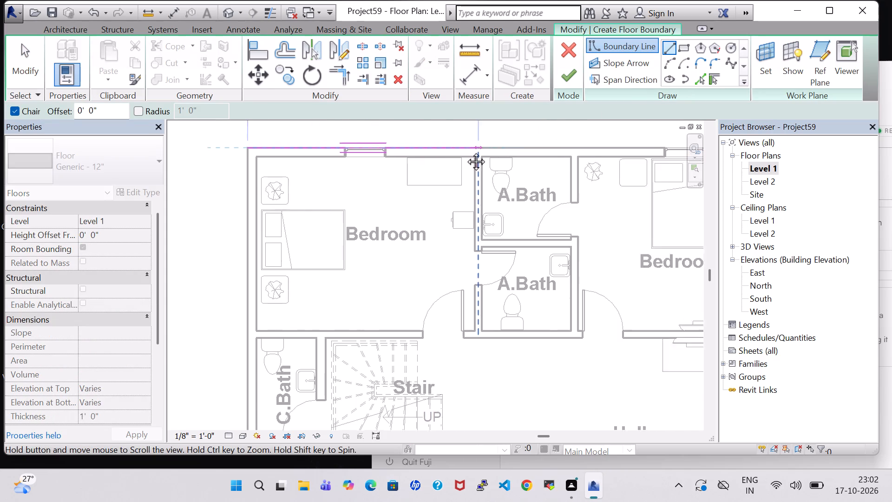
pyautogui.moveTo(466, 151); pyautogui.dragTo(294, 160, button='middle')
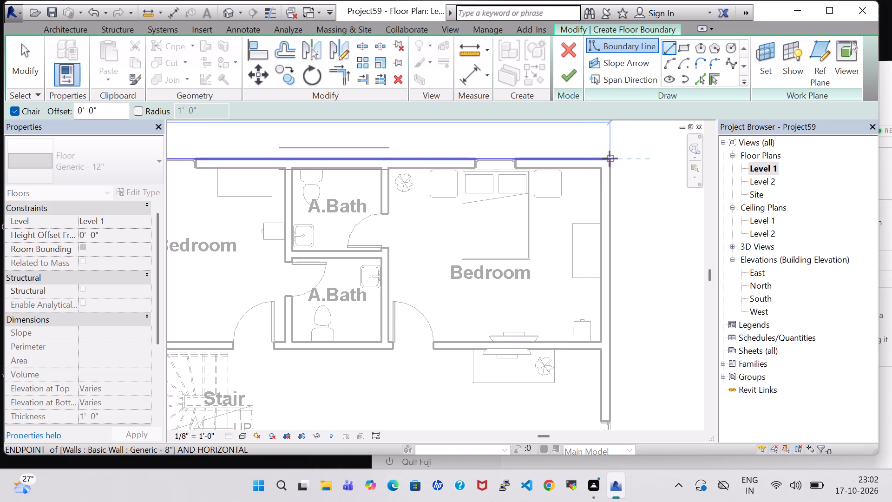
pyautogui.click(610, 159)
# Continue the floor boundary down the east wall's outer face and about 18'-8" west along the hall's south wall to the kitchen.
pyautogui.moveTo(615, 278); pyautogui.dragTo(613, 134, button='middle')
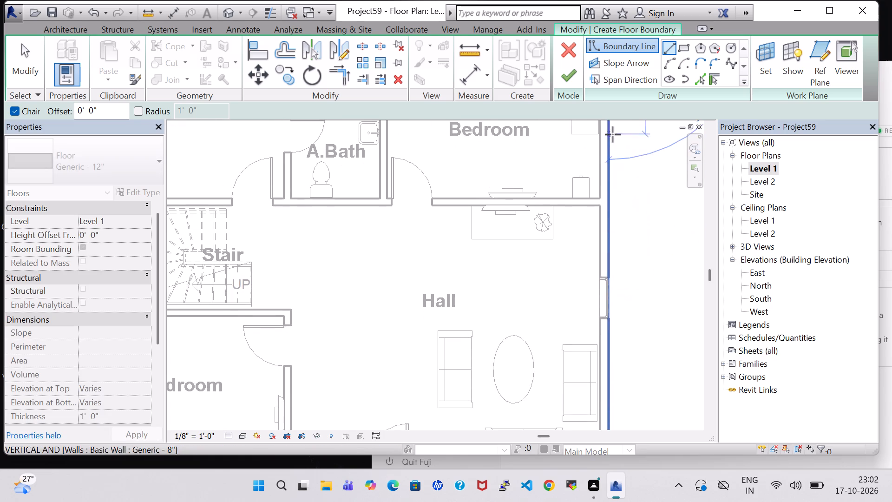
pyautogui.moveTo(606, 288); pyautogui.dragTo(609, 122, button='middle')
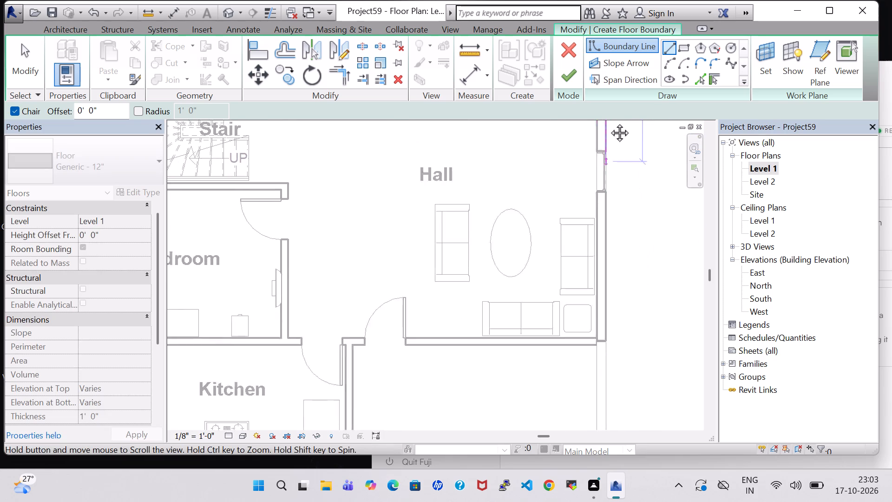
pyautogui.moveTo(609, 122); pyautogui.dragTo(611, 107, button='middle')
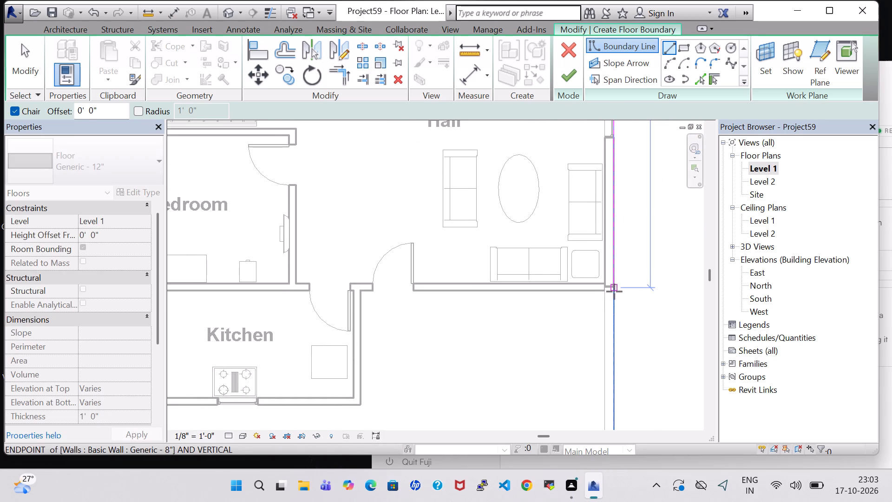
pyautogui.scroll(6, 614, 291)
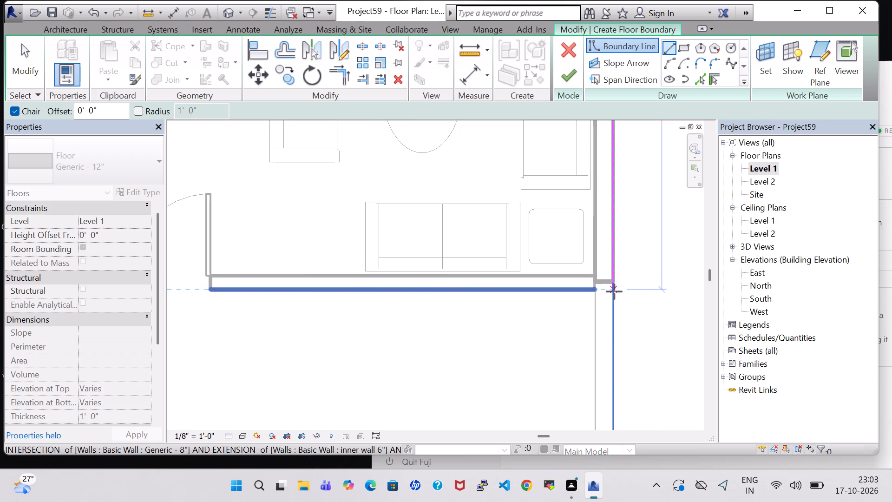
pyautogui.click(614, 291)
pyautogui.scroll(1, 450, 291)
pyautogui.moveTo(450, 291); pyautogui.dragTo(686, 285, button='middle')
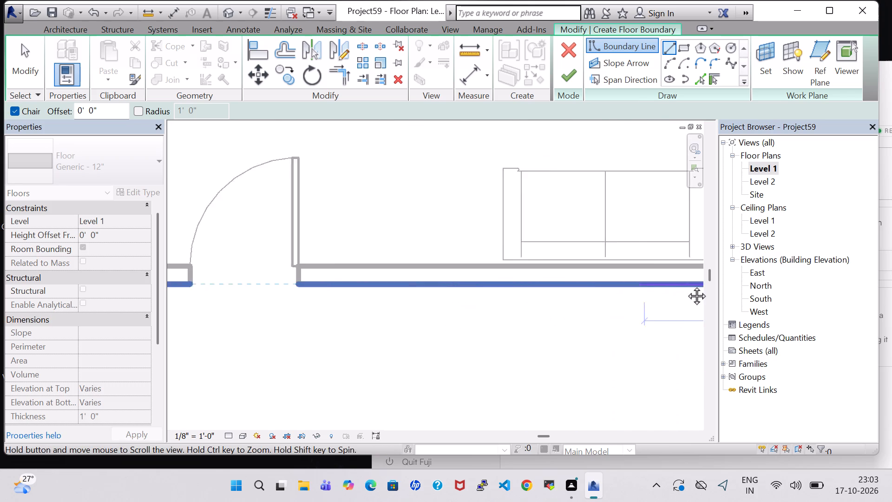
pyautogui.moveTo(686, 285); pyautogui.dragTo(698, 285, button='middle')
pyautogui.scroll(-1, 199, 278)
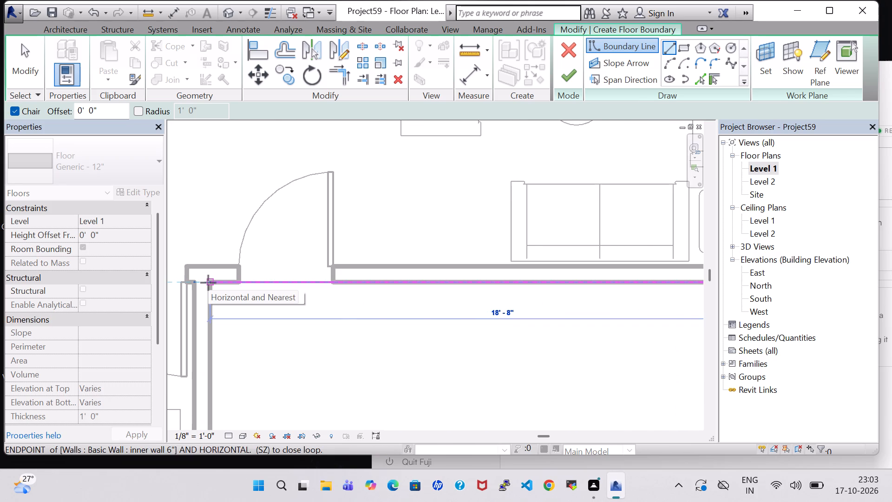
pyautogui.click(208, 283)
# Continue the floor boundary around the kitchen's east, south and west outer faces, up to the bedroom's south wall.
pyautogui.moveTo(215, 345); pyautogui.dragTo(232, 114, button='middle')
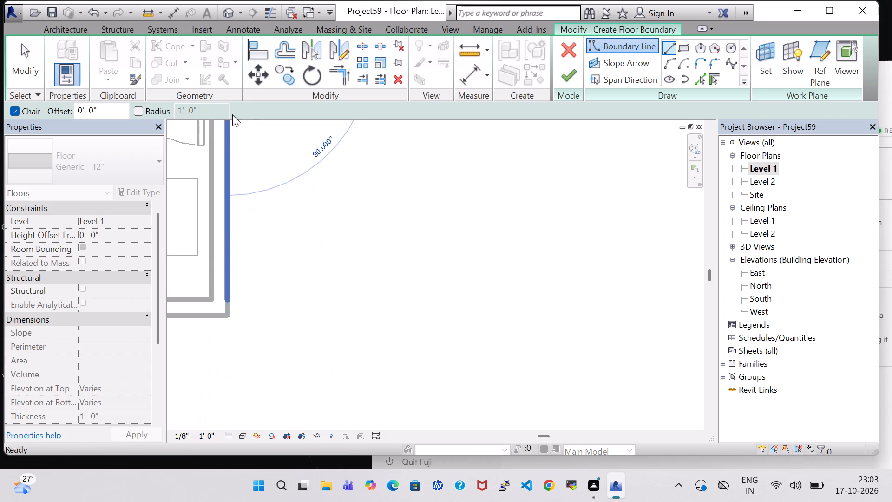
pyautogui.click(230, 316)
pyautogui.moveTo(236, 315); pyautogui.dragTo(778, 300, button='middle')
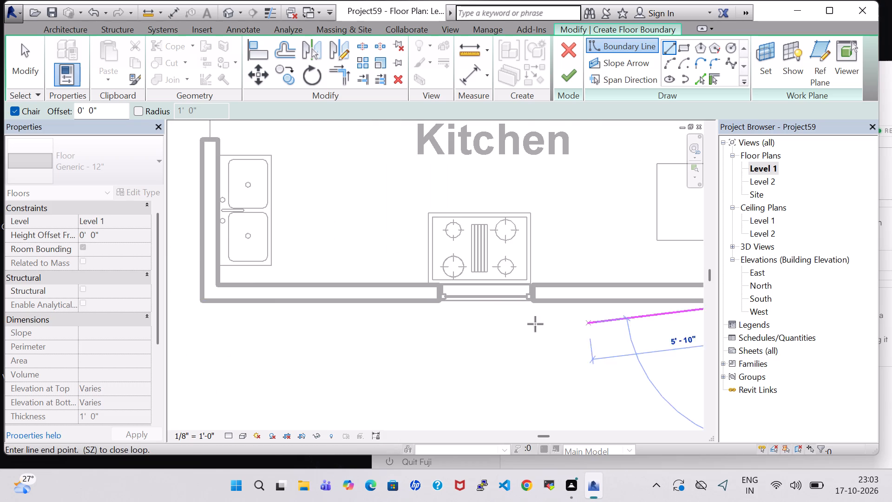
pyautogui.click(202, 298)
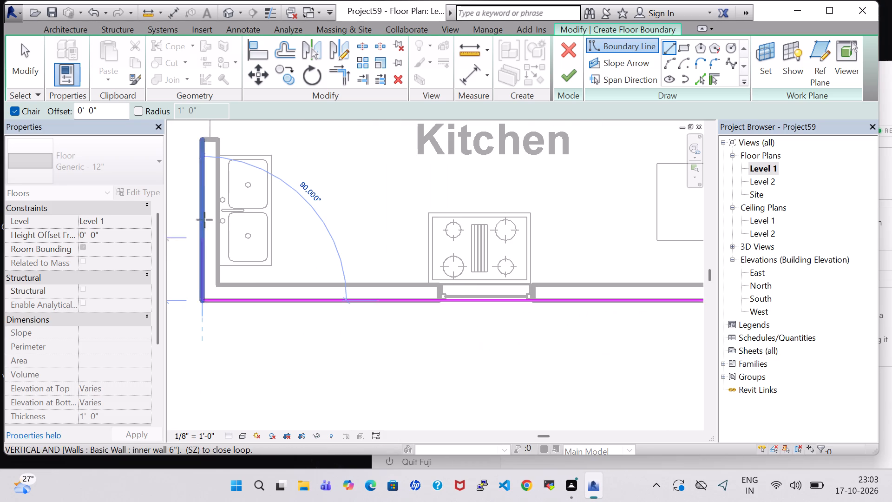
pyautogui.moveTo(201, 155); pyautogui.dragTo(209, 356, button='middle')
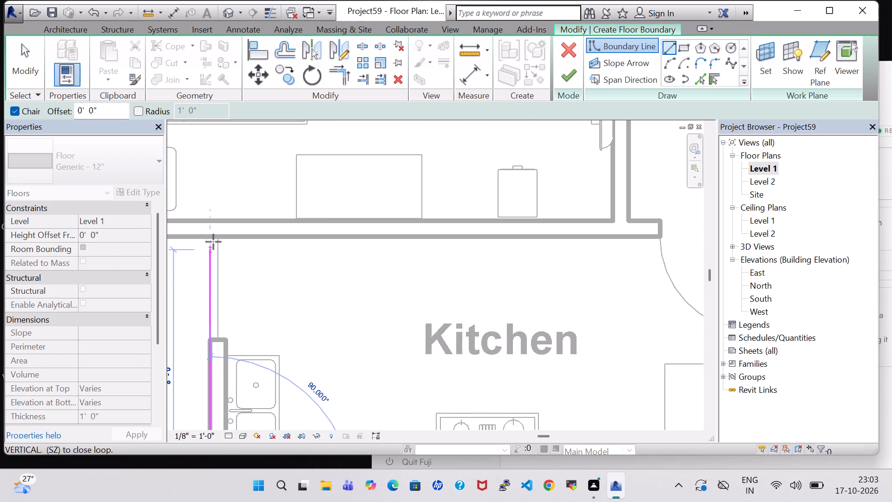
pyautogui.scroll(-6, 213, 241)
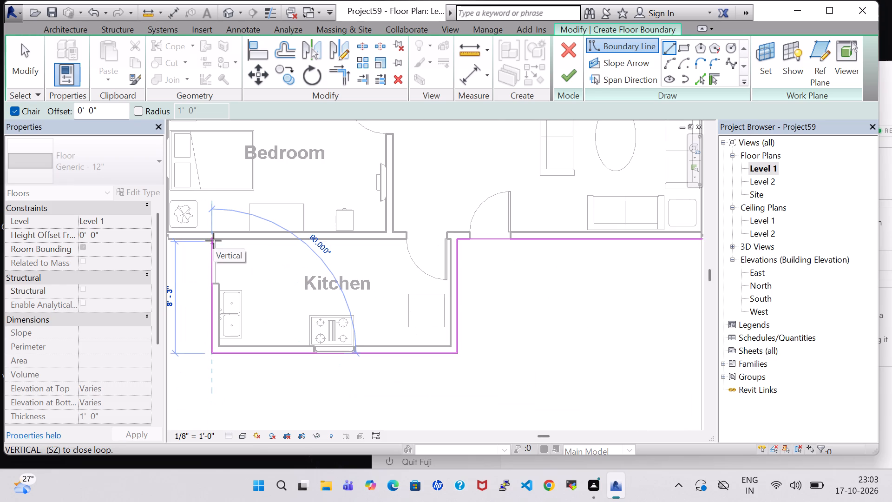
pyautogui.click(213, 239)
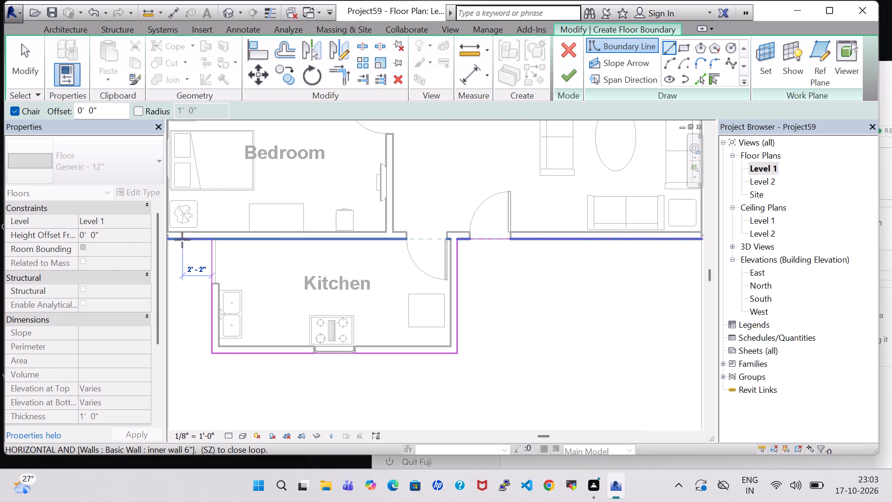
# Close the floor boundary by drawing about 4'-0" west to the house's outer corner and north along the west wall to the starting corner.
pyautogui.moveTo(182, 240); pyautogui.dragTo(281, 243, button='middle')
pyautogui.click(256, 240)
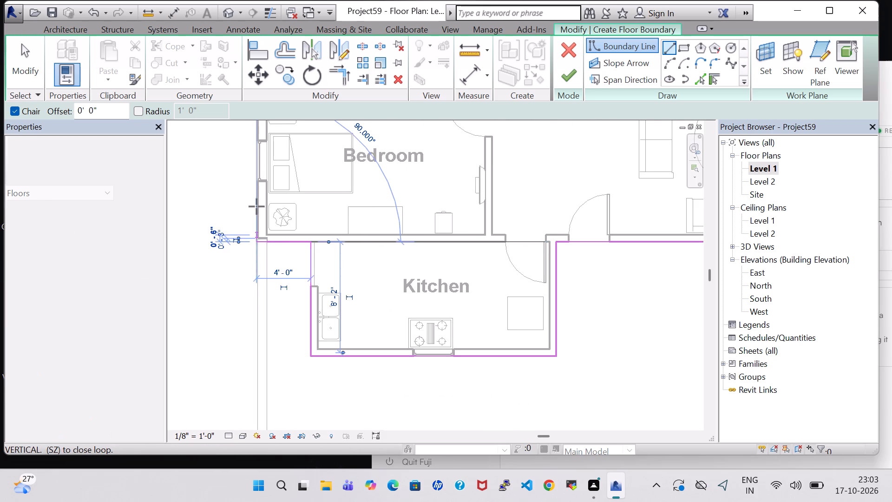
pyautogui.moveTo(259, 167); pyautogui.dragTo(282, 342, button='middle')
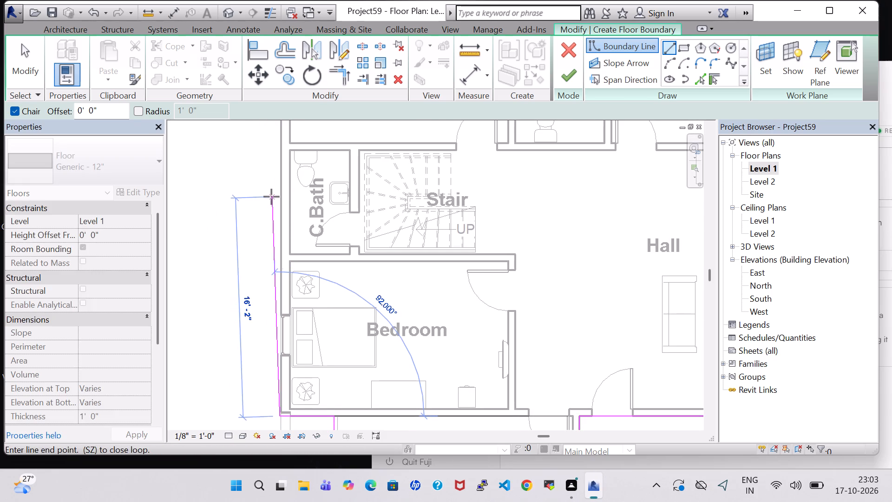
pyautogui.moveTo(275, 197); pyautogui.dragTo(264, 378, button='middle')
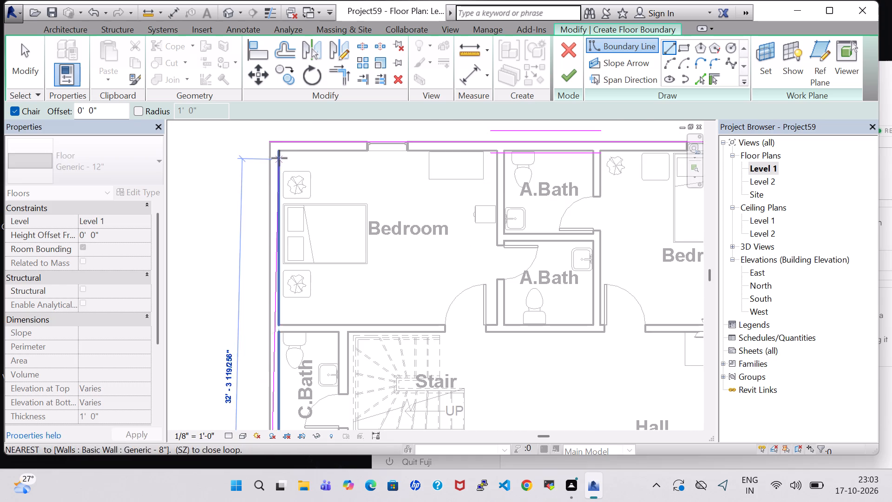
pyautogui.click(270, 145)
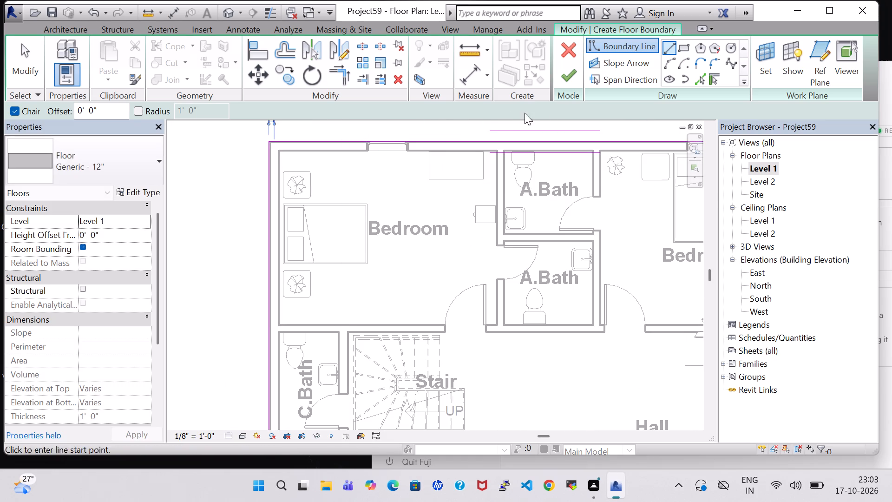
# Finish the closed boundary sketch to create the Generic - 12" floor on Level 1.
pyautogui.click(566, 68)
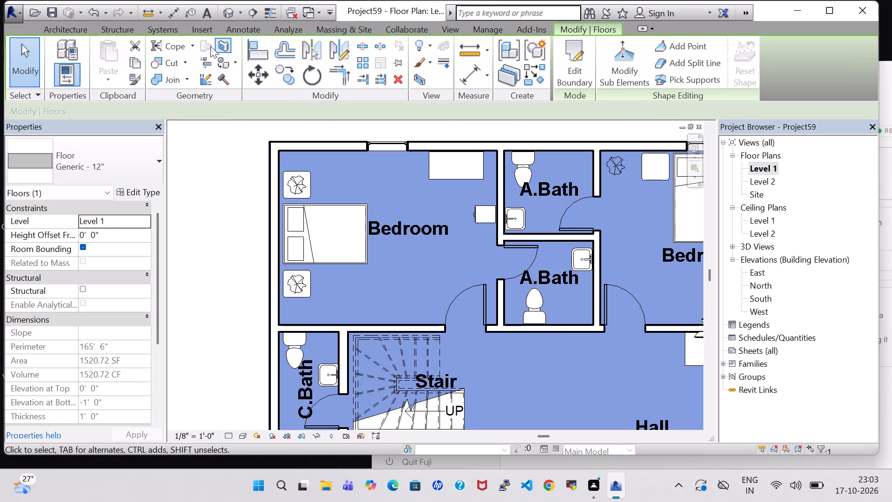
# Examine the floor slab, furnished rooms and boundary walls in the 3D view from above and from the front corner.
pyautogui.click(223, 13)
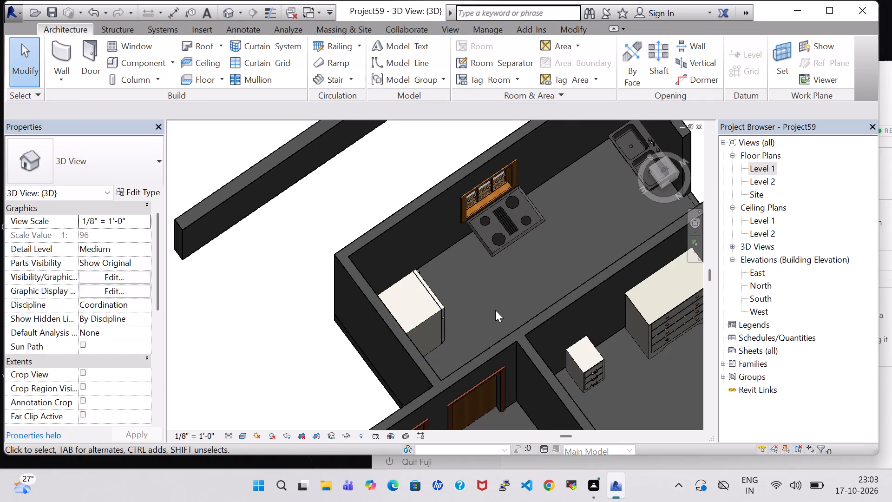
pyautogui.scroll(-10, 495, 311)
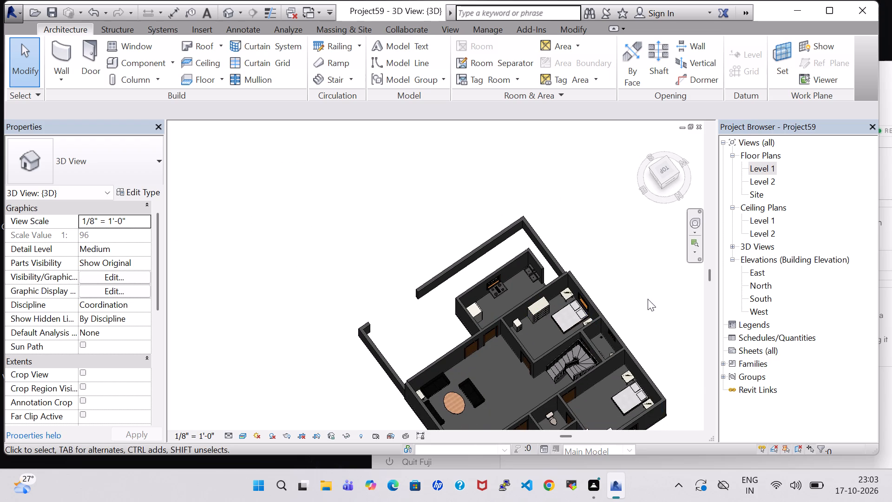
pyautogui.keyDown('shift'); pyautogui.moveTo(393, 230); pyautogui.dragTo(500, 258, button='middle'); pyautogui.keyUp('shift')
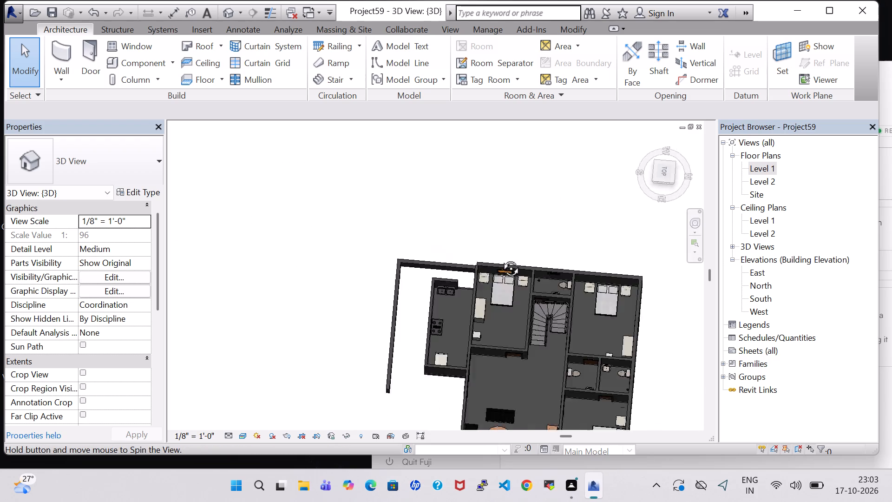
pyautogui.keyDown('shift'); pyautogui.moveTo(500, 258); pyautogui.dragTo(598, 257, button='middle'); pyautogui.keyUp('shift')
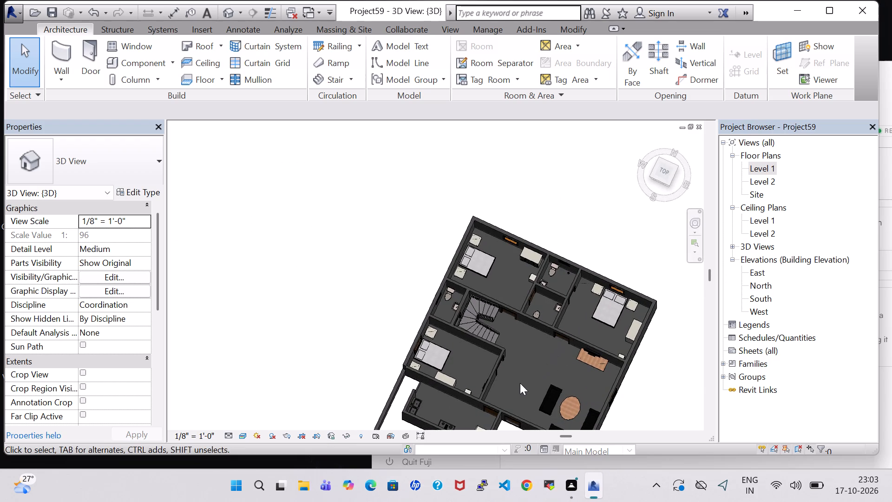
pyautogui.keyDown('shift'); pyautogui.moveTo(520, 383); pyautogui.dragTo(539, 320, button='middle'); pyautogui.keyUp('shift')
pyautogui.scroll(5, 536, 355)
pyautogui.moveTo(535, 382); pyautogui.dragTo(534, 379, button='middle')
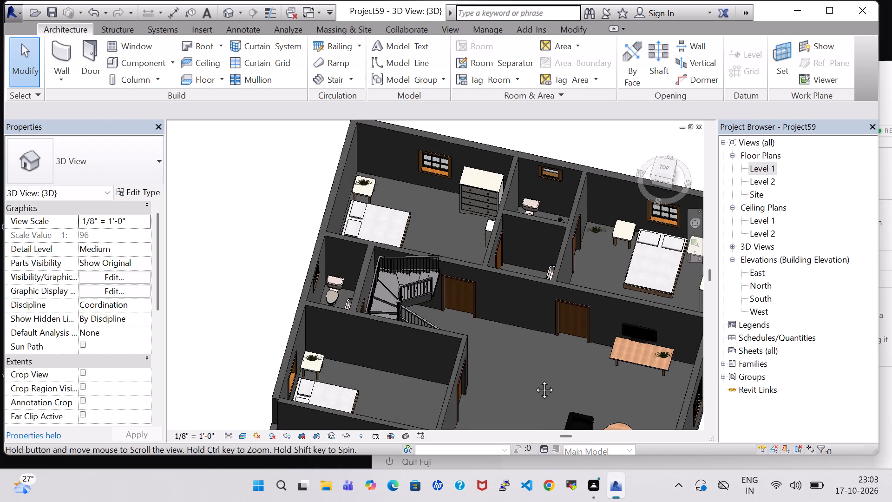
pyautogui.moveTo(534, 379); pyautogui.dragTo(536, 264, button='middle')
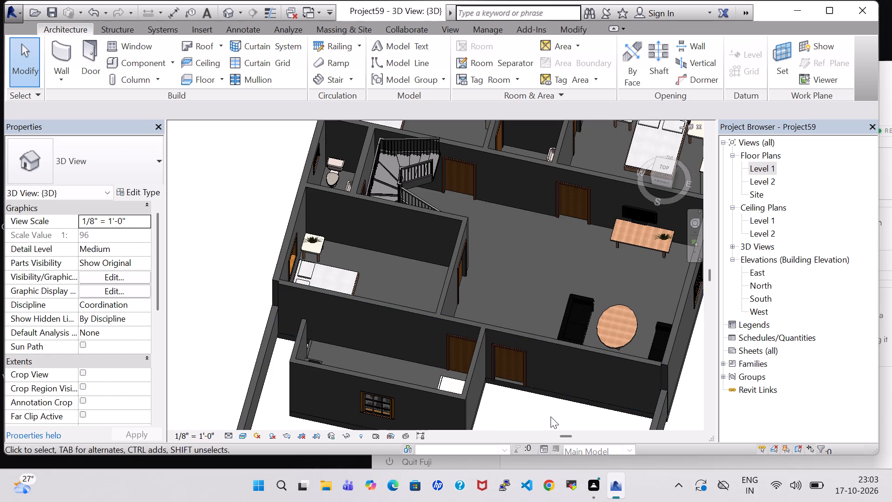
pyautogui.keyDown('shift'); pyautogui.moveTo(551, 416); pyautogui.dragTo(594, 281, button='middle'); pyautogui.keyUp('shift')
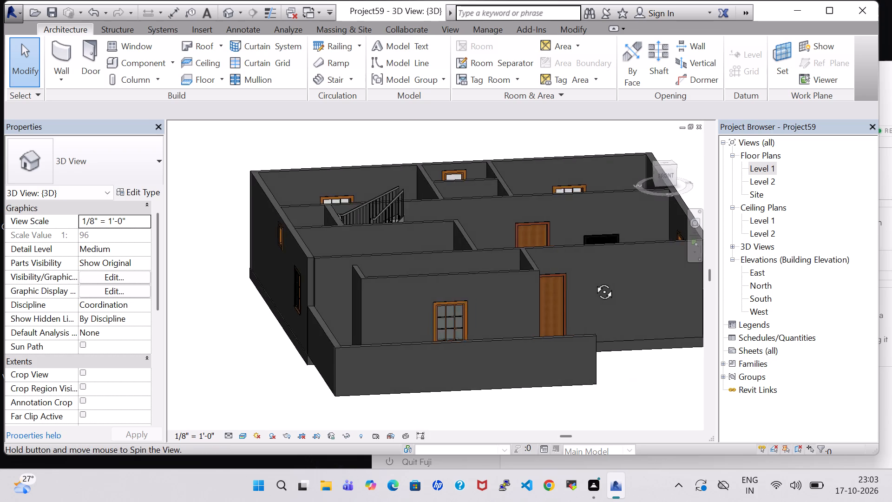
pyautogui.keyDown('shift'); pyautogui.moveTo(594, 281); pyautogui.dragTo(630, 283, button='middle'); pyautogui.keyUp('shift')
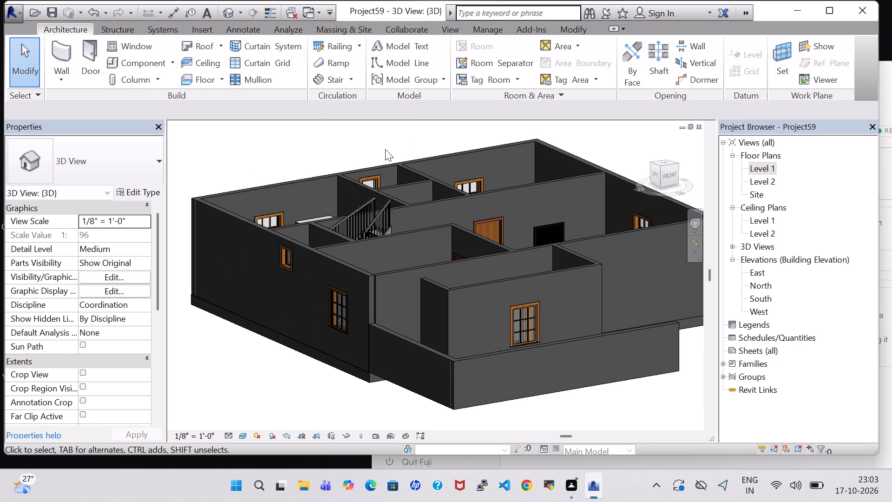
pyautogui.keyDown('shift'); pyautogui.moveTo(386, 148); pyautogui.dragTo(315, 228, button='middle'); pyautogui.keyUp('shift')
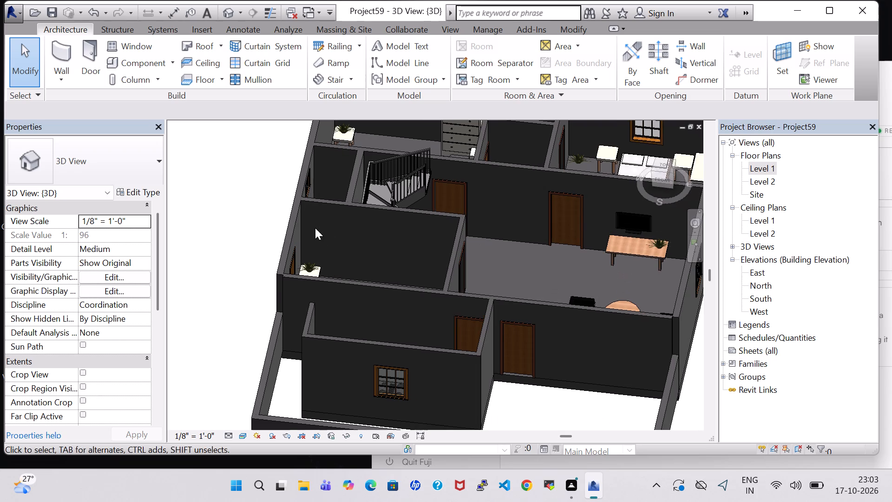
pyautogui.moveTo(270, 188); pyautogui.dragTo(249, 254, button='middle')
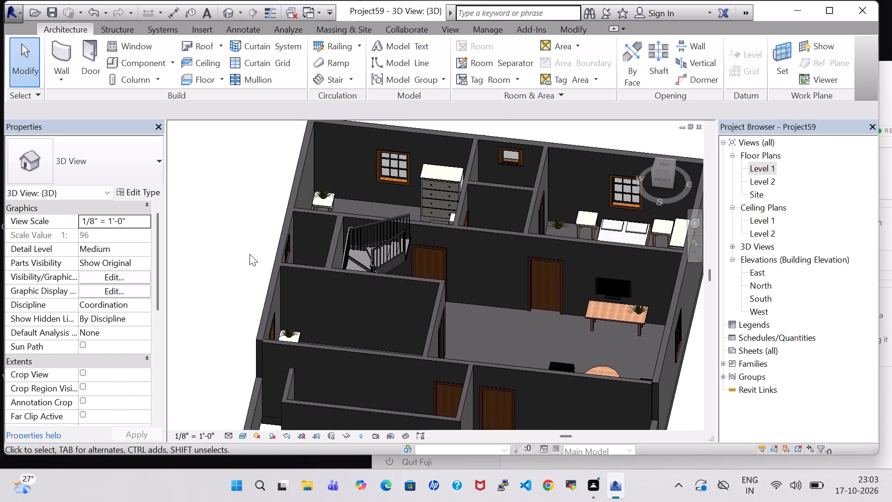
pyautogui.scroll(1, 249, 254)
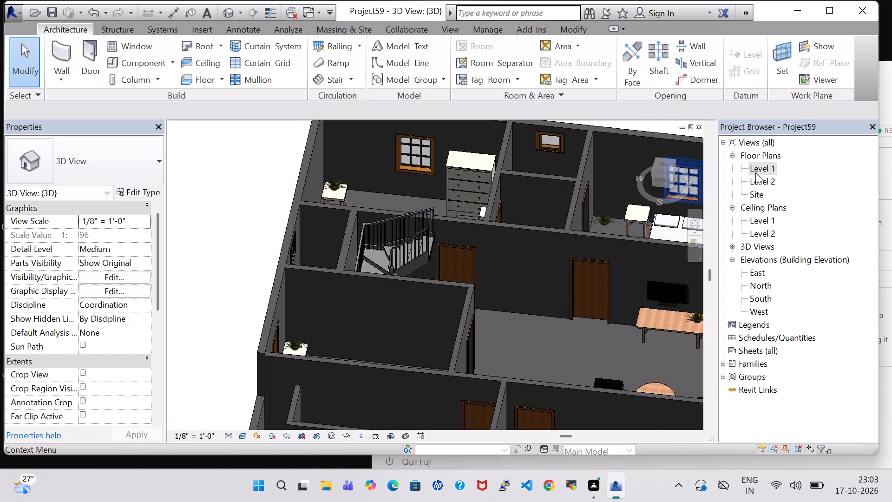
# Inspect the house straight from the front in 3D, picking the low boundary wall and the floor slab to check them.
pyautogui.doubleClick(755, 172)
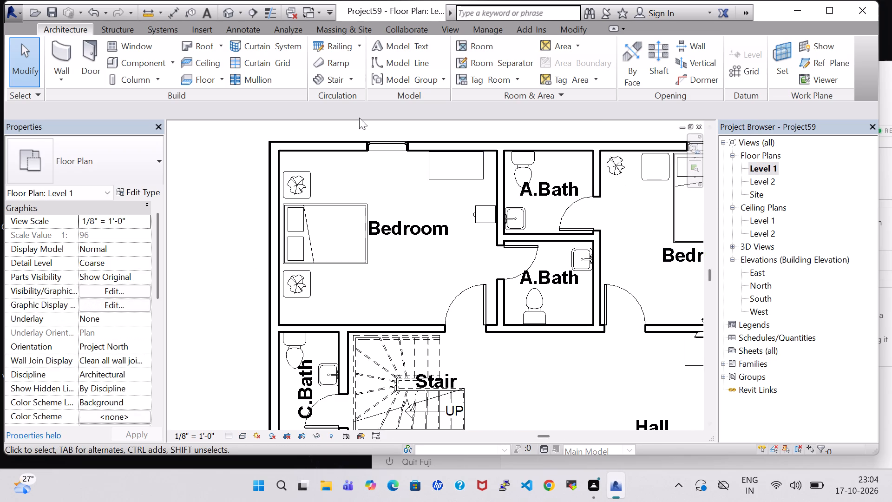
pyautogui.click(227, 13)
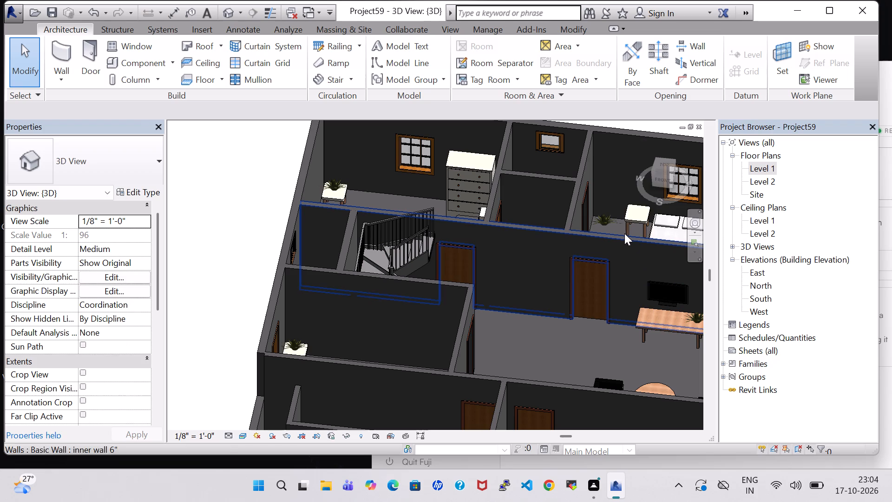
pyautogui.click(664, 178)
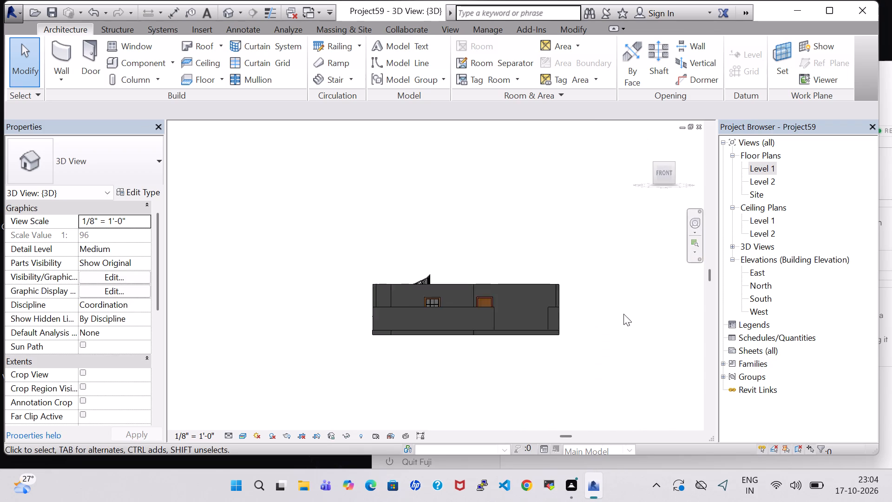
pyautogui.click(448, 305)
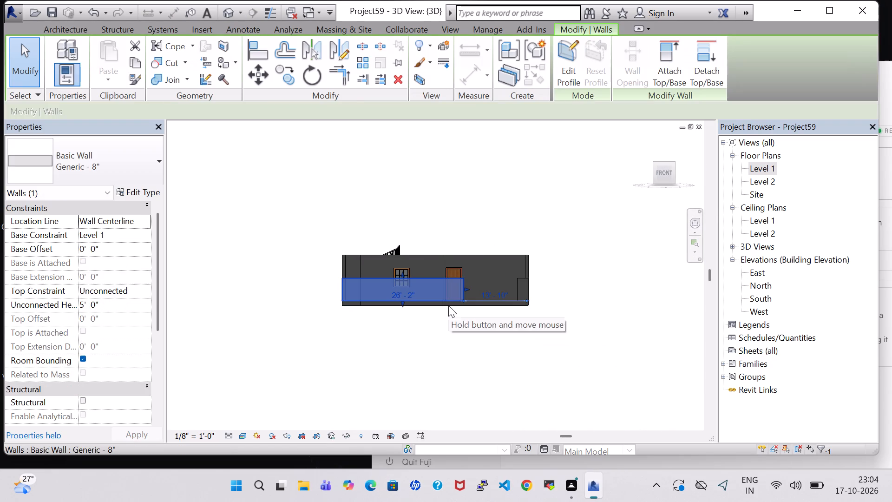
pyautogui.click(459, 331)
pyautogui.click(499, 304)
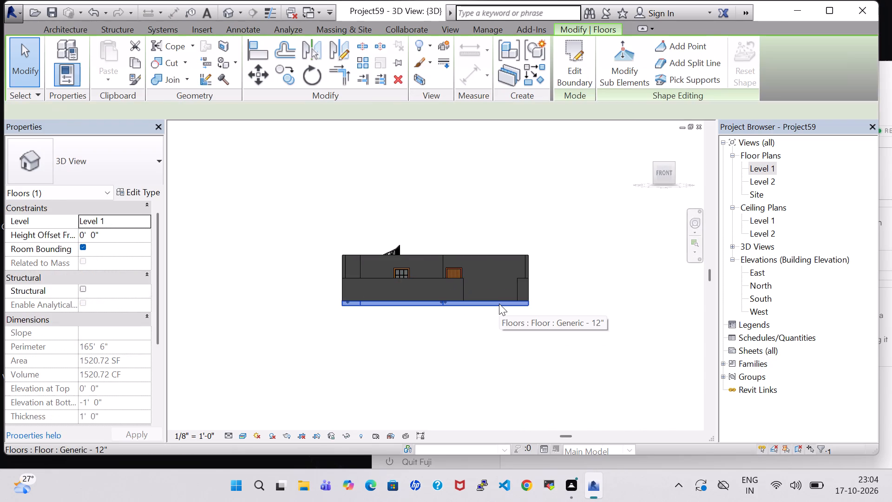
pyautogui.click(551, 330)
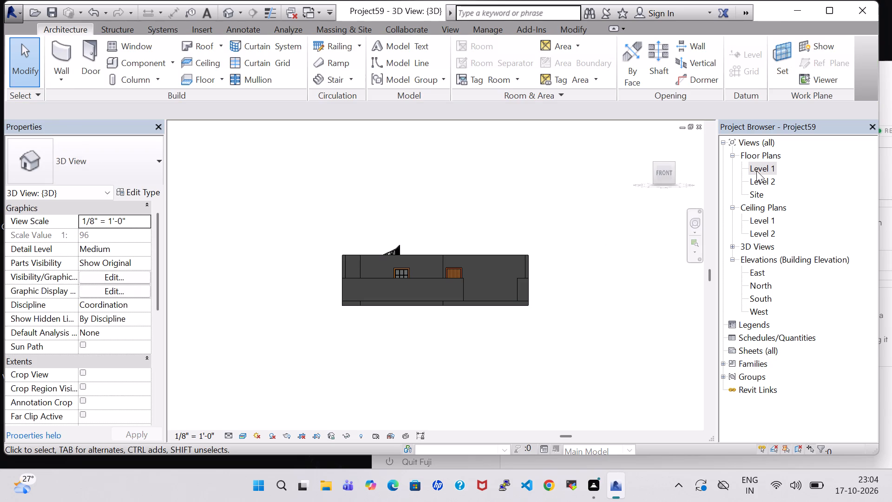
# Start a toposurface on Level 1 at elevation 0' 0" and place two points along the bedroom's south wall, at the west boundary wall and kitchen corner.
pyautogui.tripleClick(759, 169)
pyautogui.scroll(-1, 623, 264)
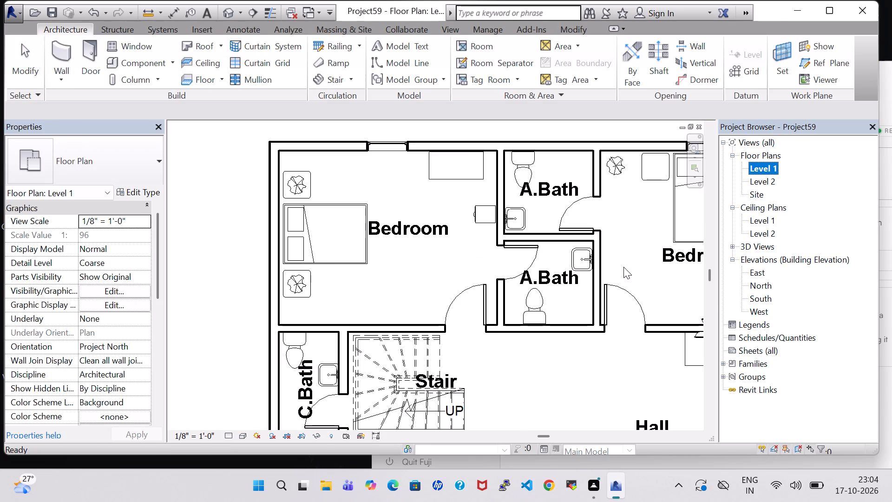
pyautogui.scroll(-4, 623, 267)
pyautogui.moveTo(617, 317); pyautogui.dragTo(541, 243, button='middle')
pyautogui.moveTo(658, 362); pyautogui.dragTo(504, 268, button='middle')
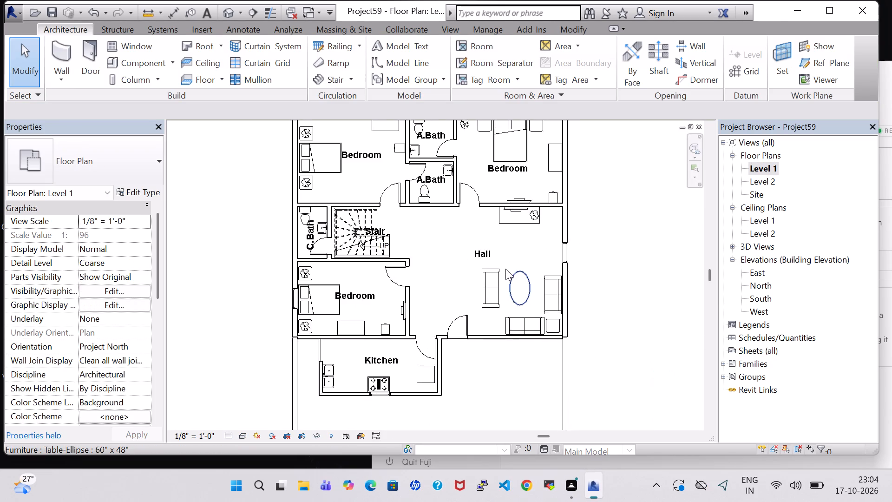
pyautogui.scroll(-4, 508, 273)
pyautogui.moveTo(583, 245); pyautogui.dragTo(592, 255, button='middle')
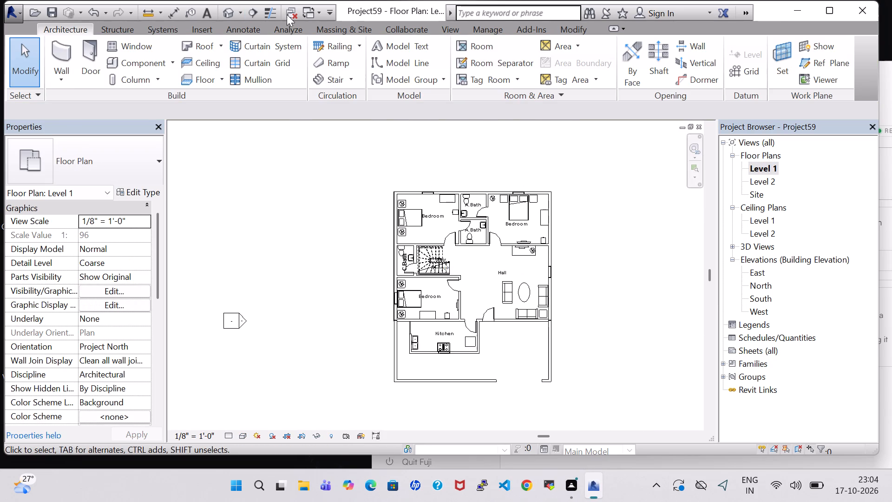
pyautogui.click(333, 28)
pyautogui.click(332, 53)
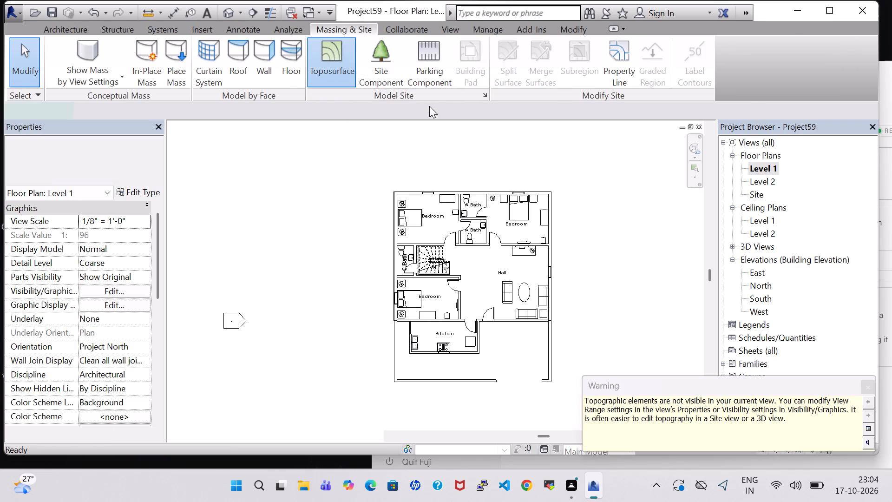
pyautogui.click(866, 390)
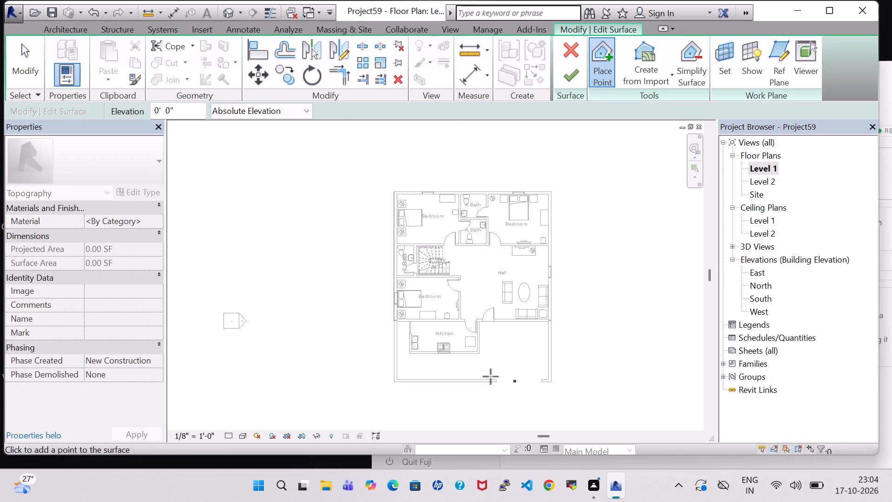
pyautogui.scroll(7, 383, 342)
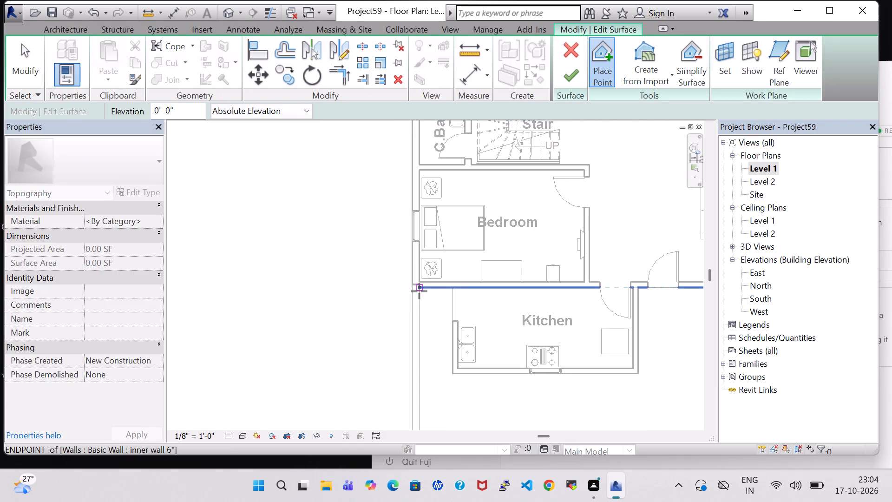
pyautogui.scroll(7, 419, 301)
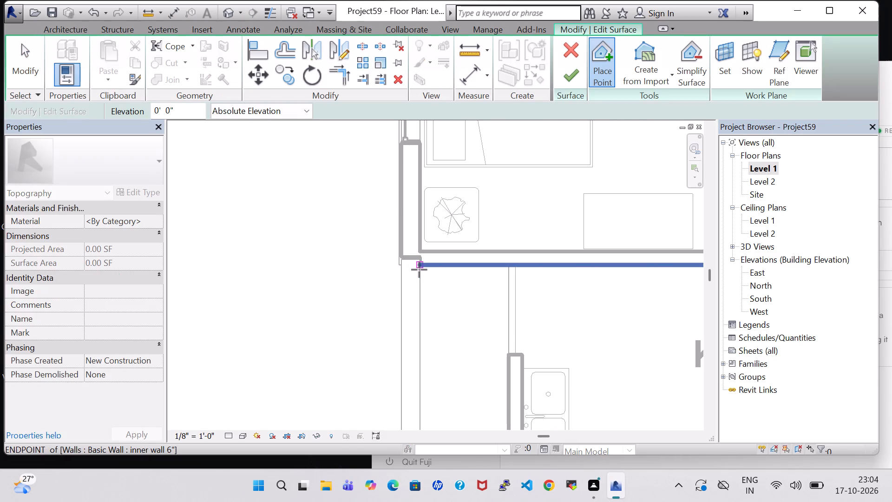
pyautogui.click(419, 270)
pyautogui.click(510, 268)
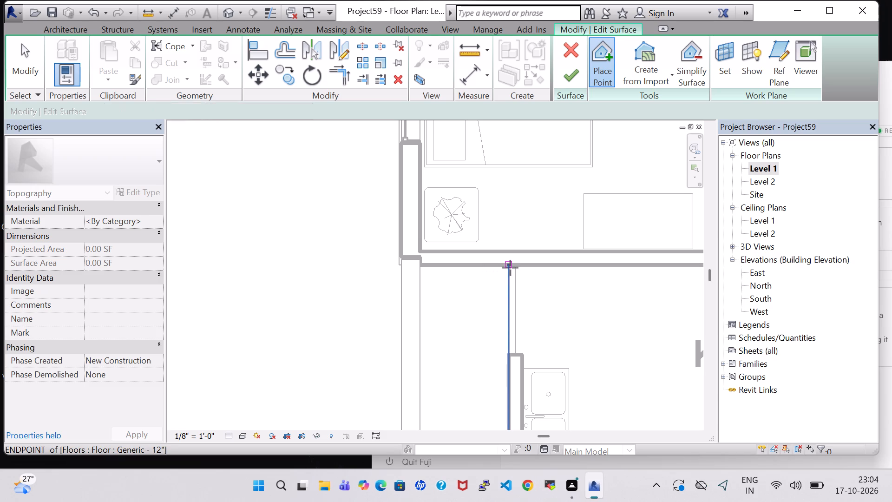
# Place two more surface points on the south boundary wall's inner face, at its west corner and below the kitchen's west wall, and finish the toposurface.
pyautogui.moveTo(499, 349); pyautogui.dragTo(496, 257, button='middle')
pyautogui.scroll(-4, 496, 260)
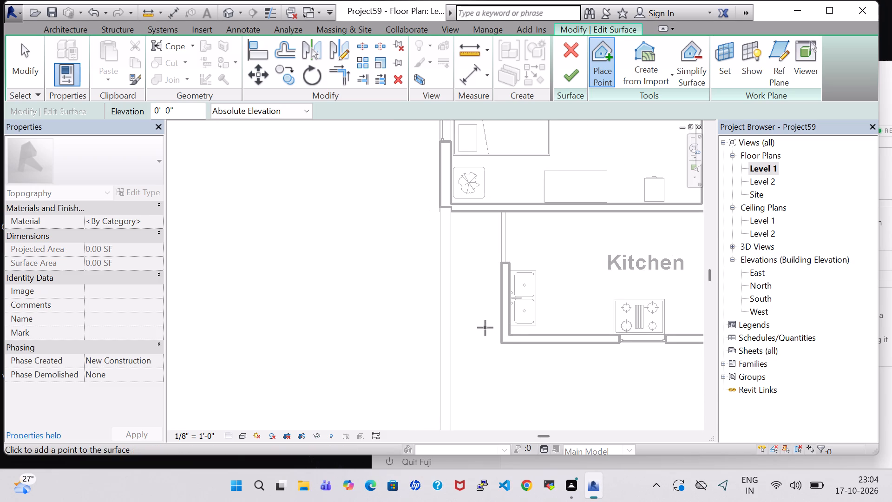
pyautogui.moveTo(485, 328); pyautogui.dragTo(475, 235, button='middle')
pyautogui.click(441, 355)
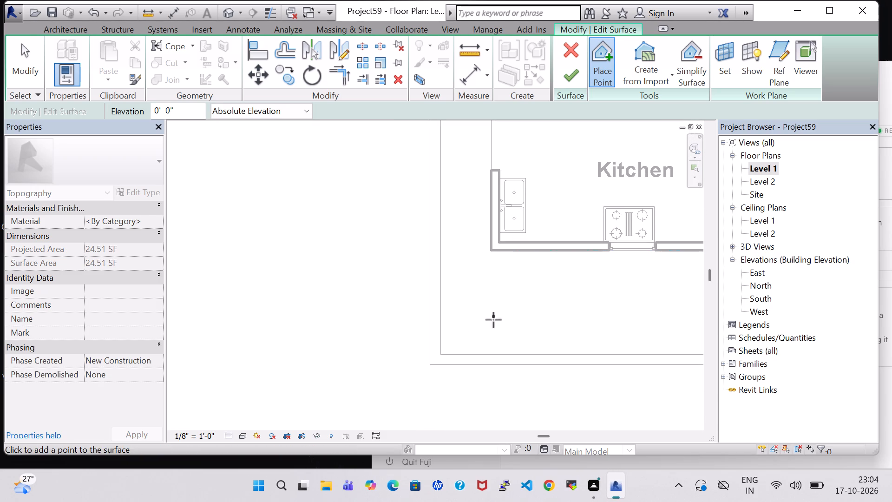
pyautogui.click(493, 356)
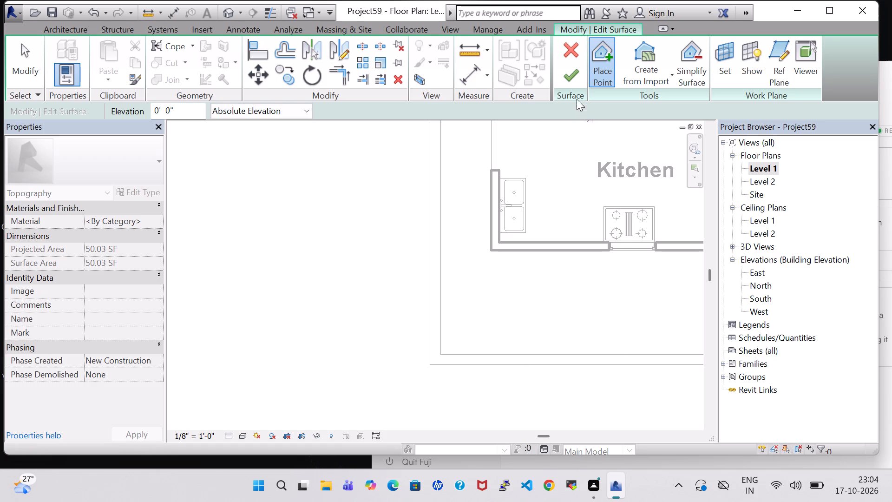
pyautogui.click(569, 88)
pyautogui.click(570, 78)
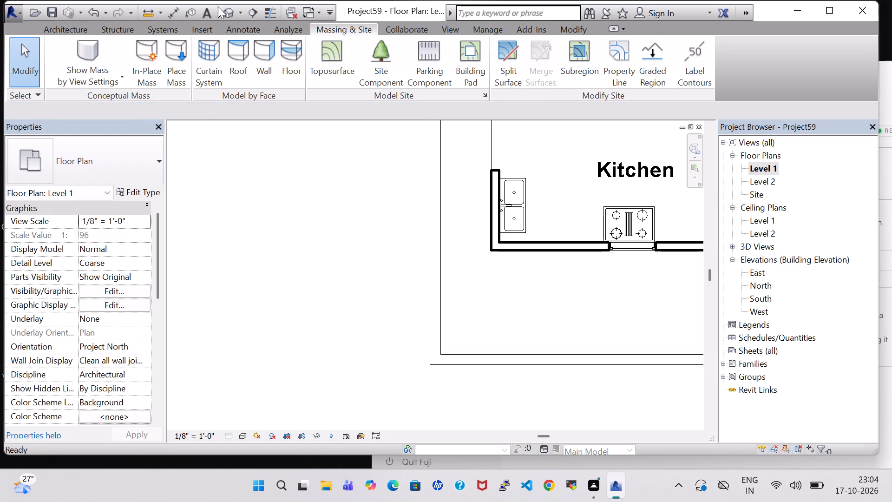
# Examine the toposurface strip between the west boundary wall and the kitchen in the 3D view.
pyautogui.click(229, 8)
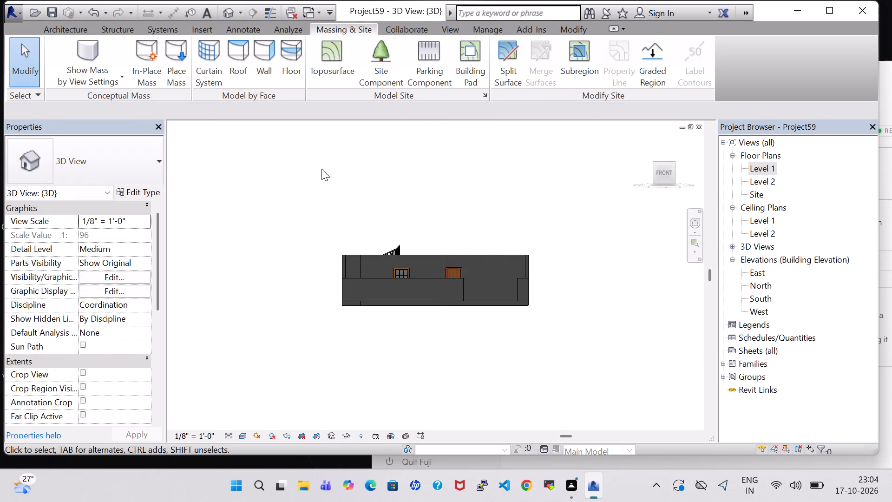
pyautogui.keyDown('shift'); pyautogui.moveTo(407, 182); pyautogui.dragTo(416, 336, button='middle'); pyautogui.keyUp('shift')
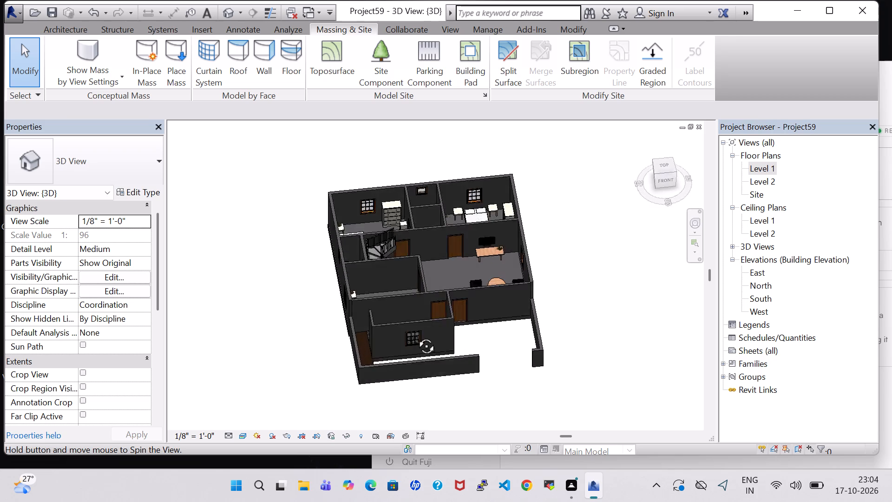
pyautogui.keyDown('shift'); pyautogui.moveTo(416, 336); pyautogui.dragTo(394, 356, button='middle'); pyautogui.keyUp('shift')
pyautogui.scroll(4, 392, 356)
pyautogui.keyDown('shift'); pyautogui.moveTo(525, 336); pyautogui.dragTo(530, 359, button='middle'); pyautogui.keyUp('shift')
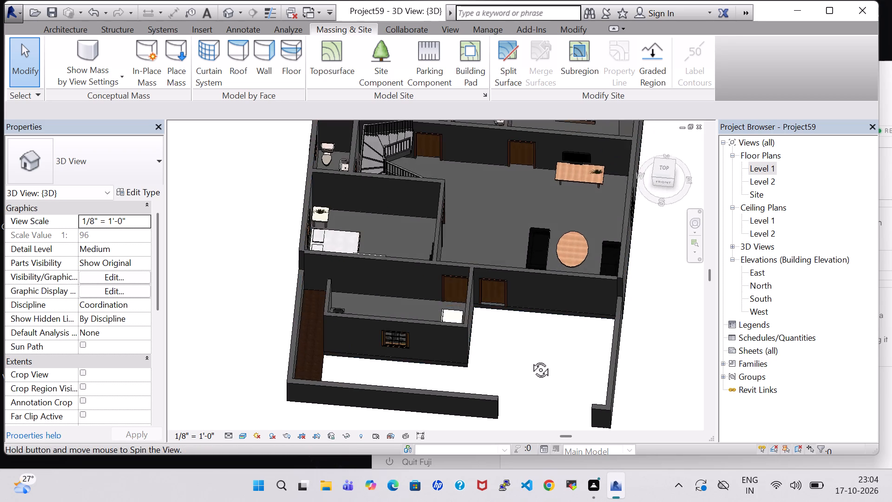
pyautogui.keyDown('shift'); pyautogui.moveTo(530, 359); pyautogui.dragTo(535, 380, button='middle'); pyautogui.keyUp('shift')
# Create a four-point toposurface on Level 1 at elevation 0' 0", covering the strip between the kitchen's south wall line and the south boundary wall.
pyautogui.doubleClick(758, 167)
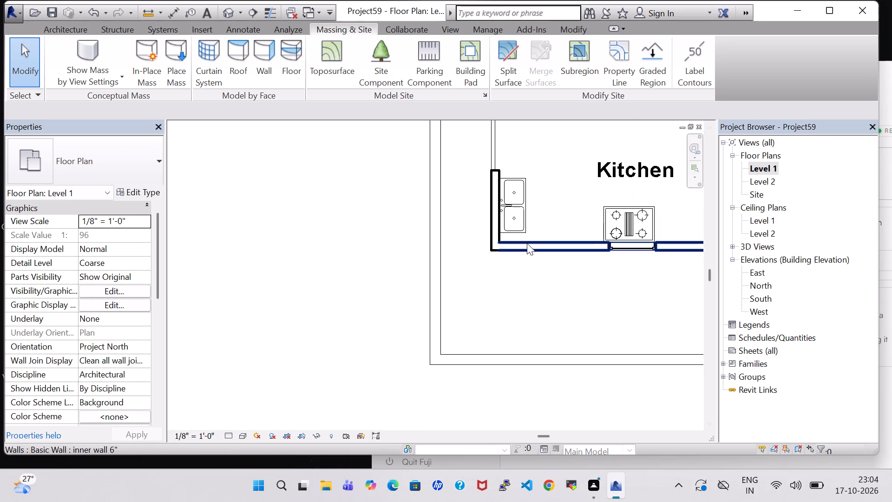
pyautogui.scroll(-3, 504, 308)
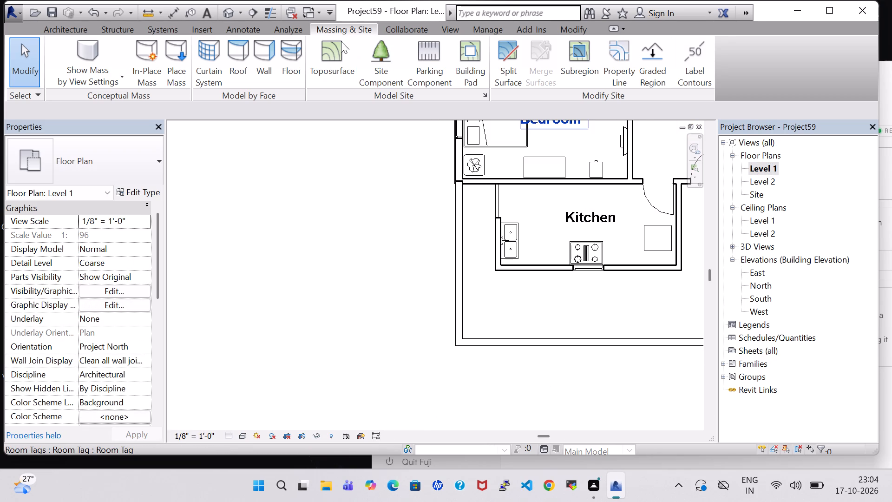
pyautogui.click(328, 58)
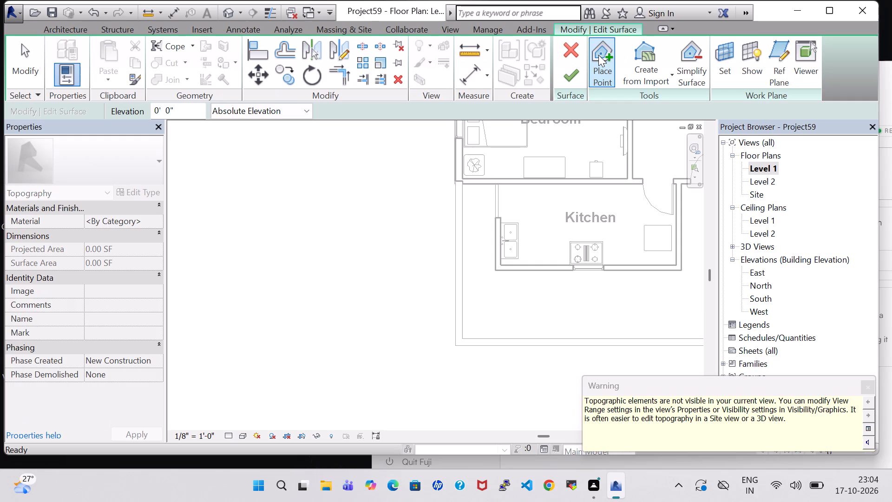
pyautogui.click(598, 55)
pyautogui.click(873, 384)
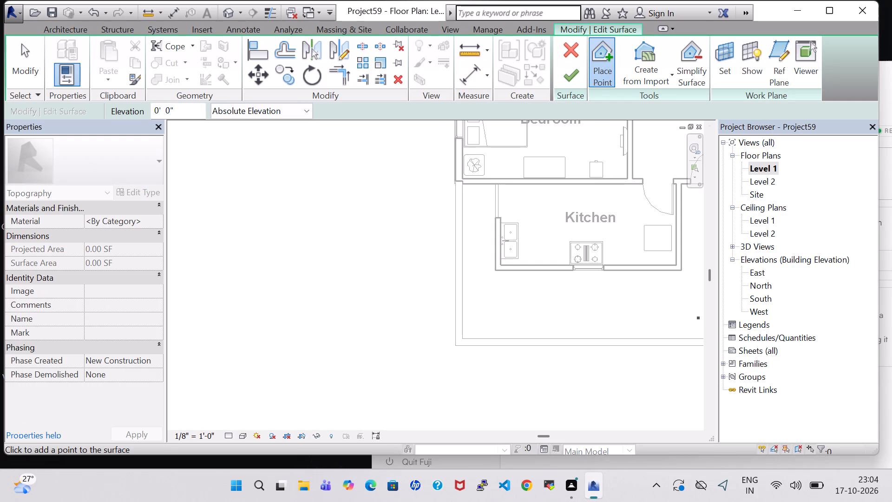
pyautogui.click(496, 274)
pyautogui.scroll(3, 499, 338)
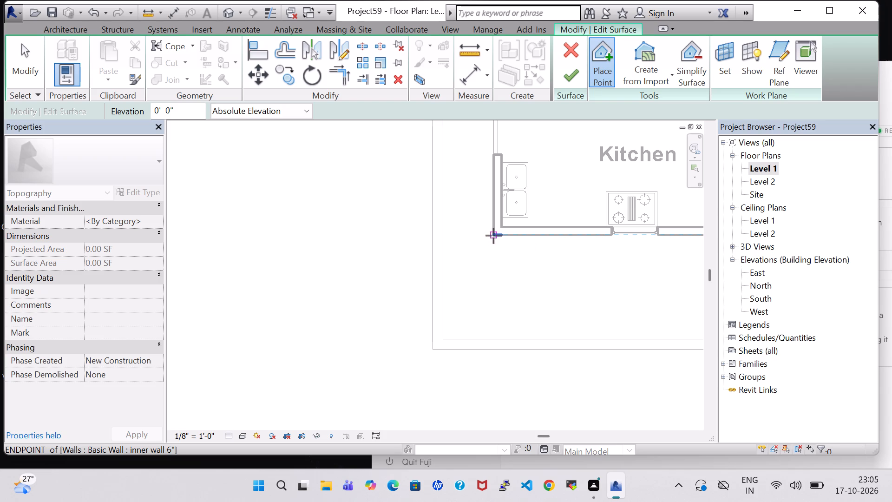
pyautogui.click(496, 336)
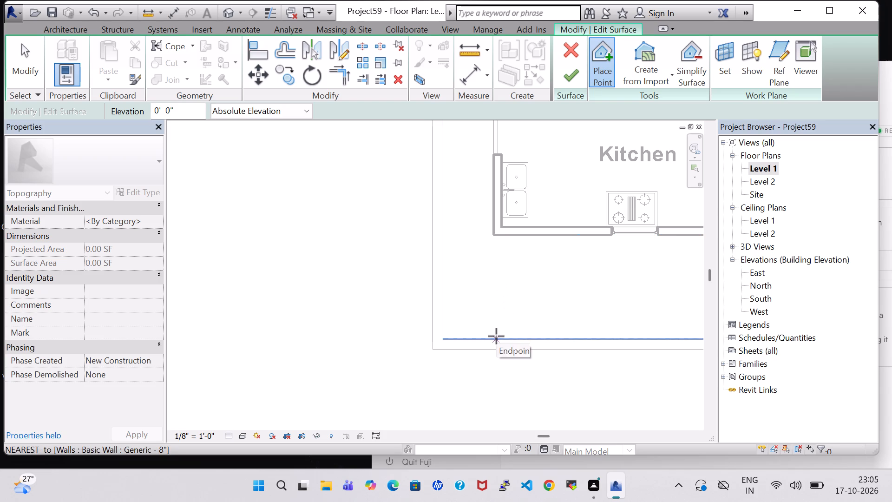
pyautogui.moveTo(564, 318); pyautogui.dragTo(192, 321, button='middle')
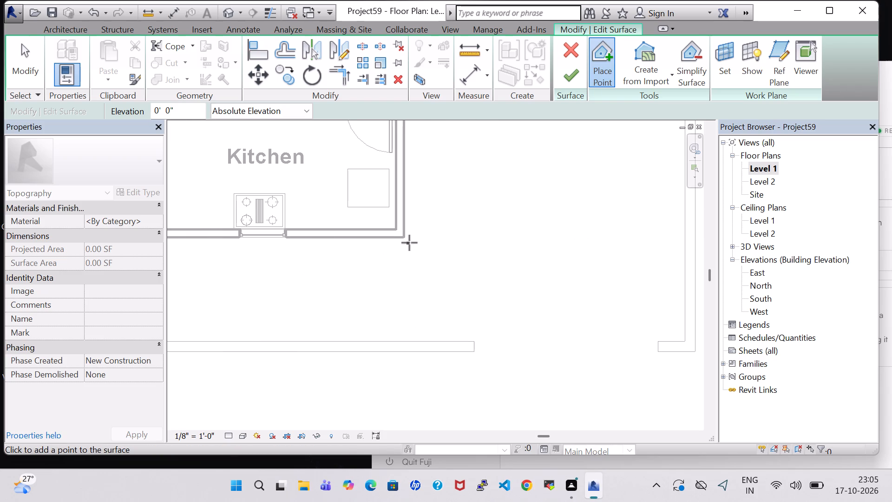
pyautogui.scroll(-3, 668, 256)
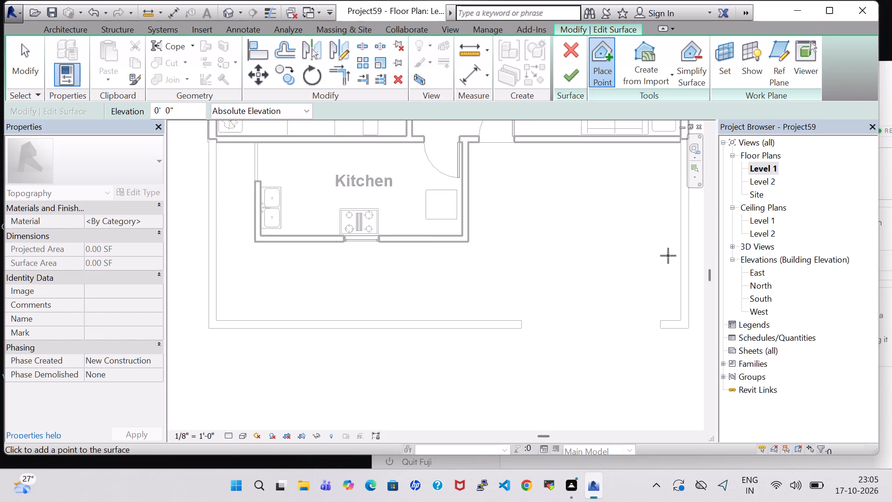
pyautogui.scroll(-2, 668, 256)
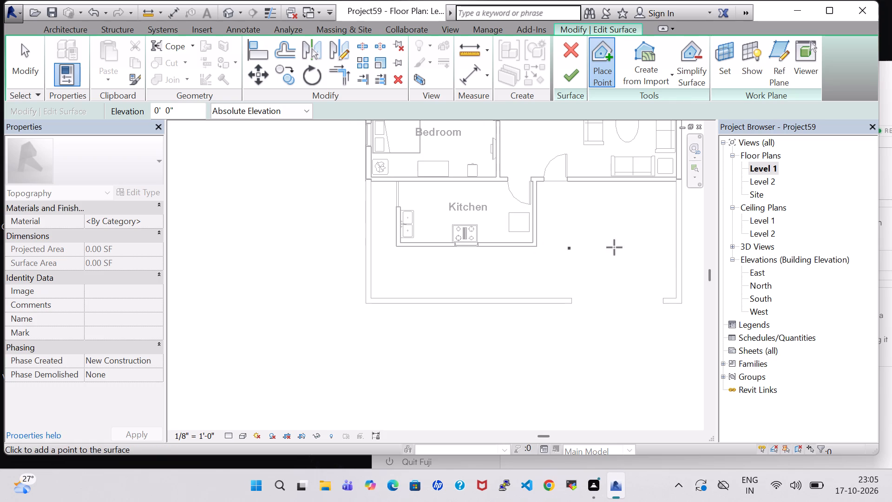
pyautogui.click(676, 247)
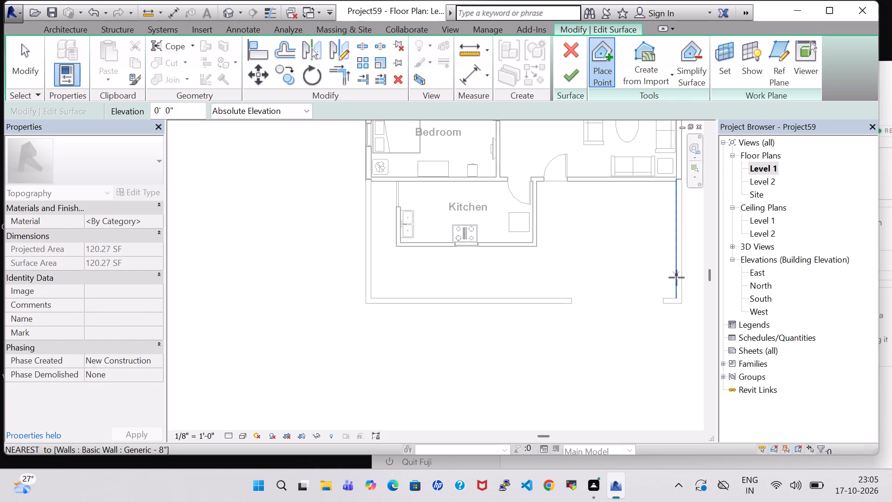
pyautogui.click(676, 297)
pyautogui.click(577, 80)
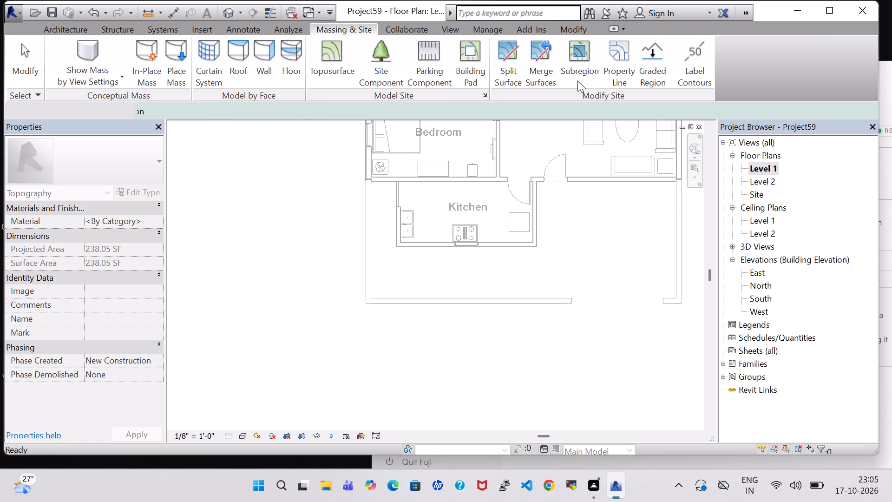
# Create another four-point toposurface at elevation 0' 0" over the open area between the kitchen's east wall and the east boundary wall, south of the hall.
pyautogui.click(228, 9)
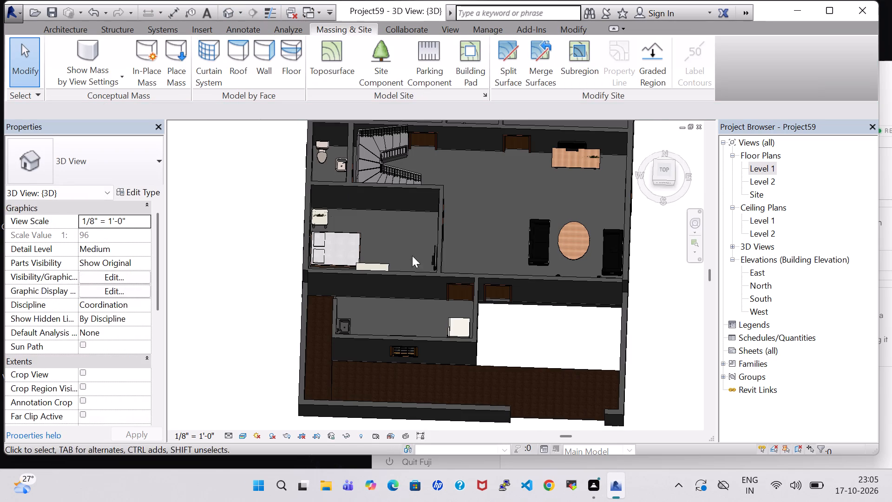
pyautogui.keyDown('shift'); pyautogui.moveTo(654, 314); pyautogui.dragTo(655, 346, button='middle'); pyautogui.keyUp('shift')
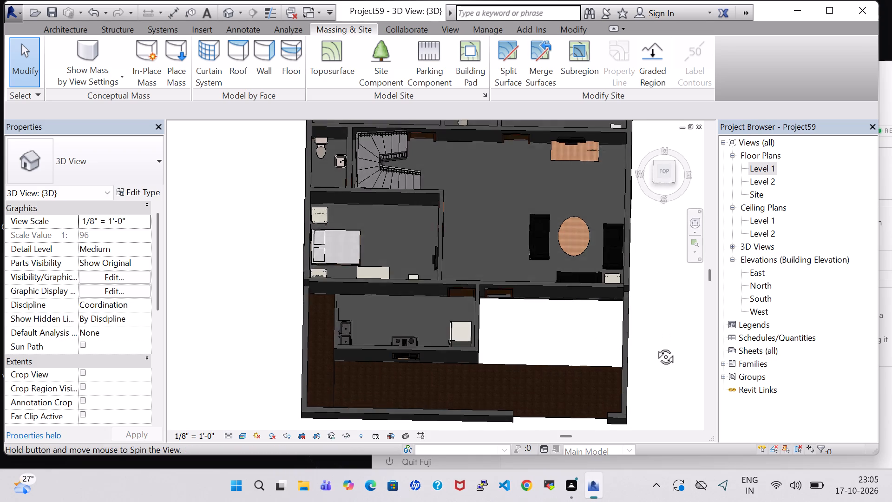
pyautogui.keyDown('shift'); pyautogui.moveTo(655, 346); pyautogui.dragTo(657, 394, button='middle'); pyautogui.keyUp('shift')
pyautogui.scroll(5, 653, 393)
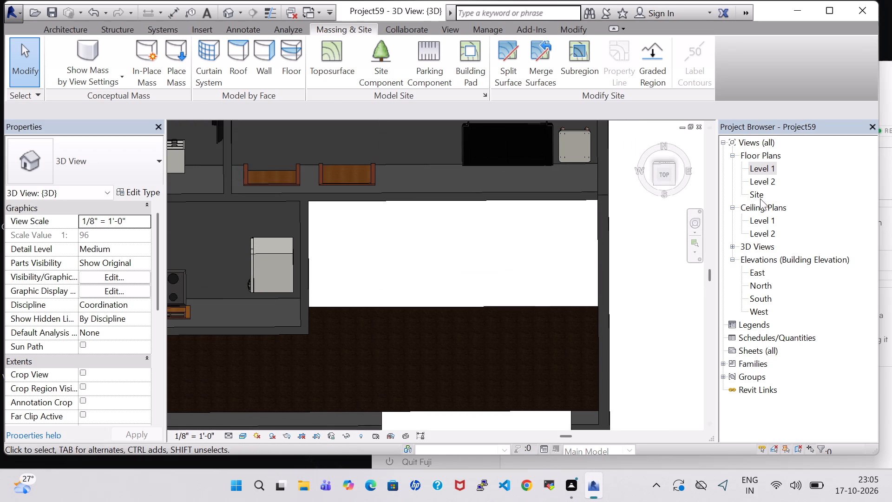
pyautogui.doubleClick(759, 169)
pyautogui.scroll(-2, 545, 247)
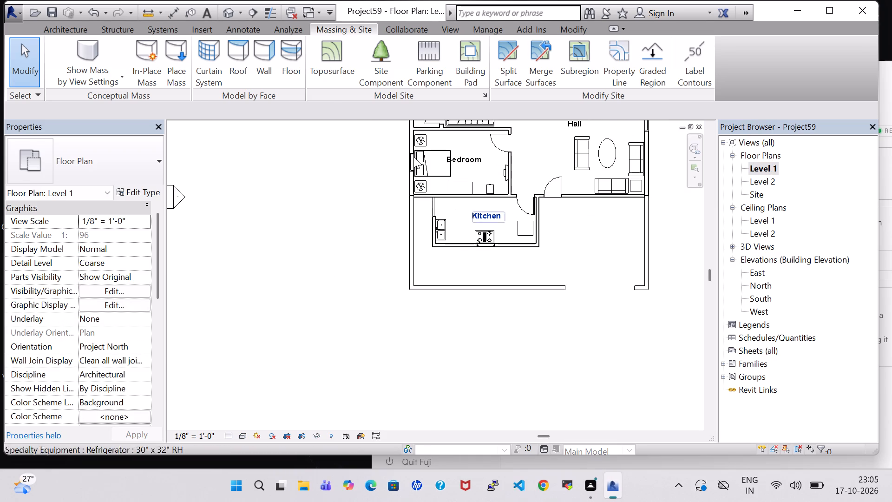
pyautogui.click(335, 60)
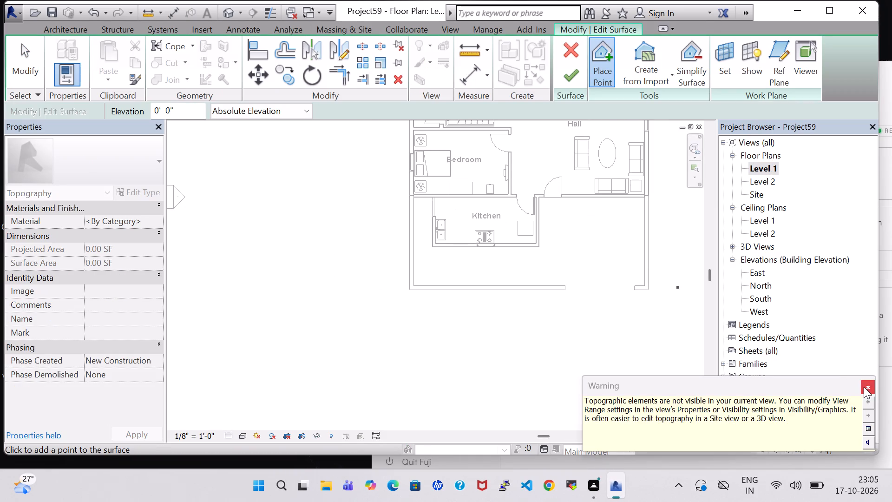
pyautogui.click(864, 387)
pyautogui.click(539, 248)
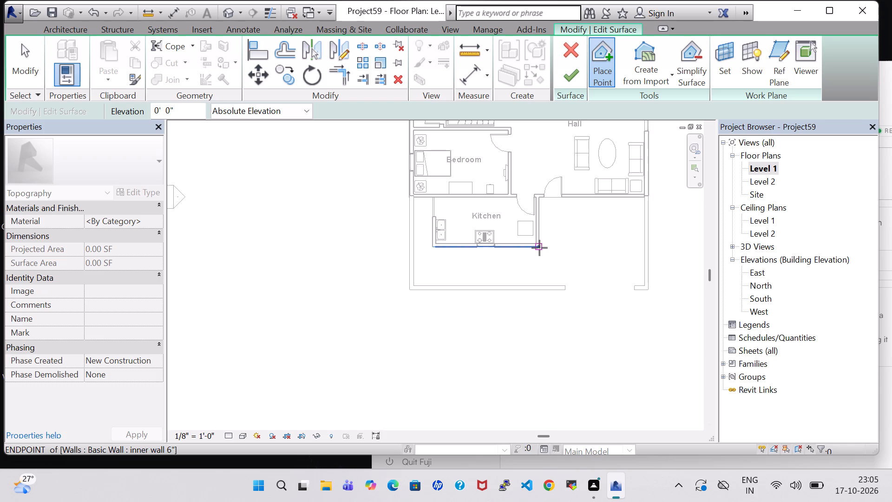
pyautogui.click(642, 242)
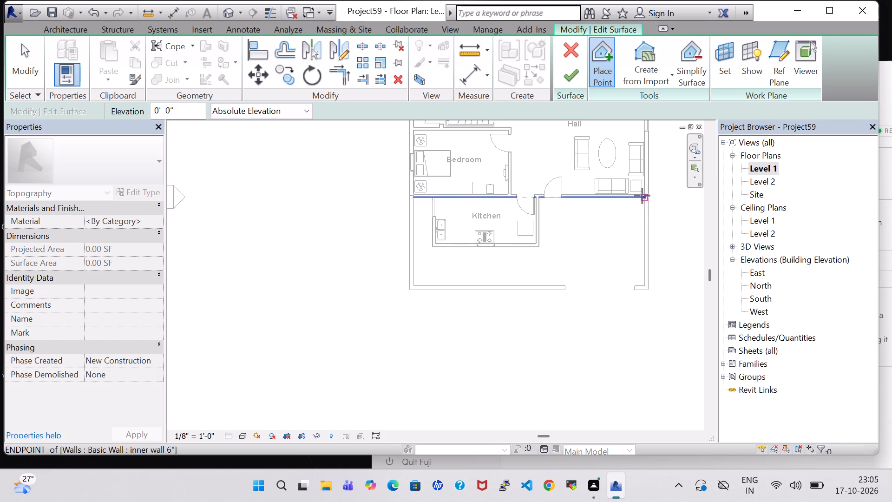
pyautogui.click(644, 199)
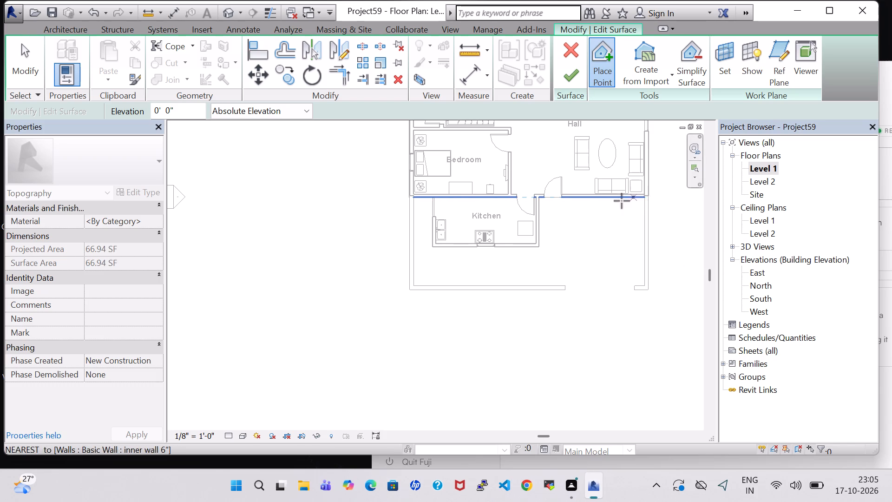
pyautogui.click(540, 199)
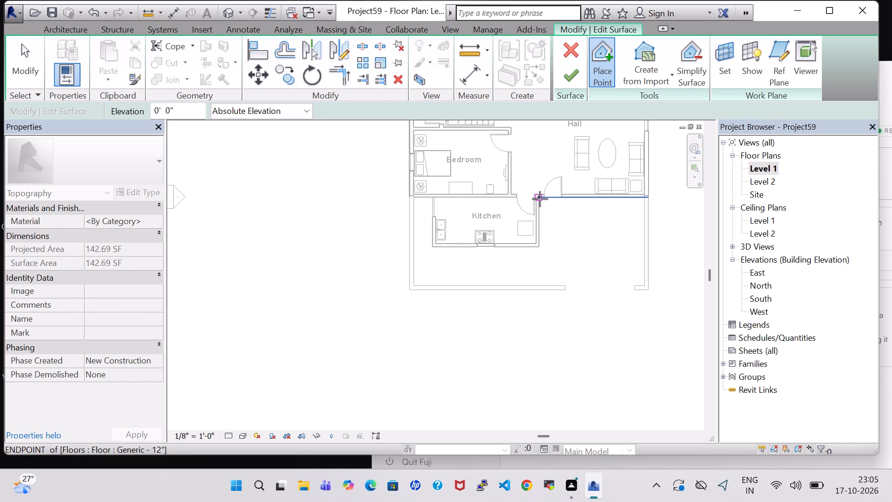
pyautogui.click(567, 76)
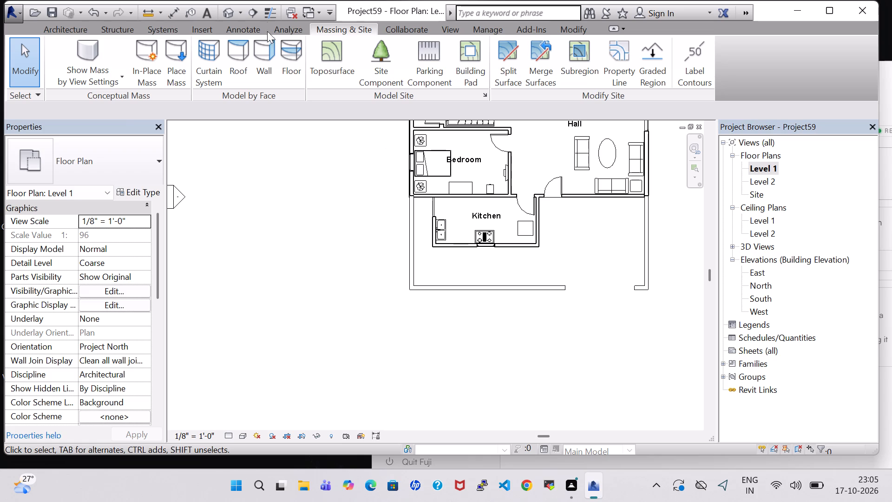
# Edit the toposurface south of the hall in 3D, adding points at elevation 0' 0" along its south edge to close the wedge-shaped gap.
pyautogui.click(225, 9)
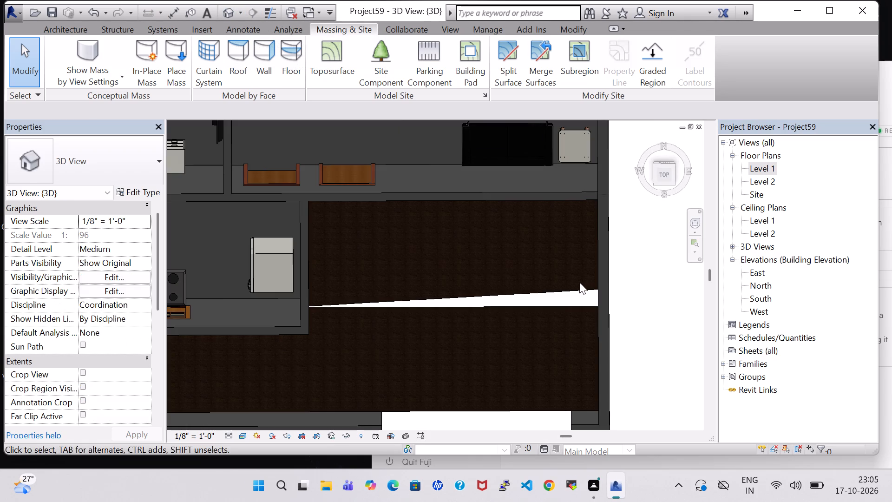
pyautogui.click(578, 291)
pyautogui.click(565, 76)
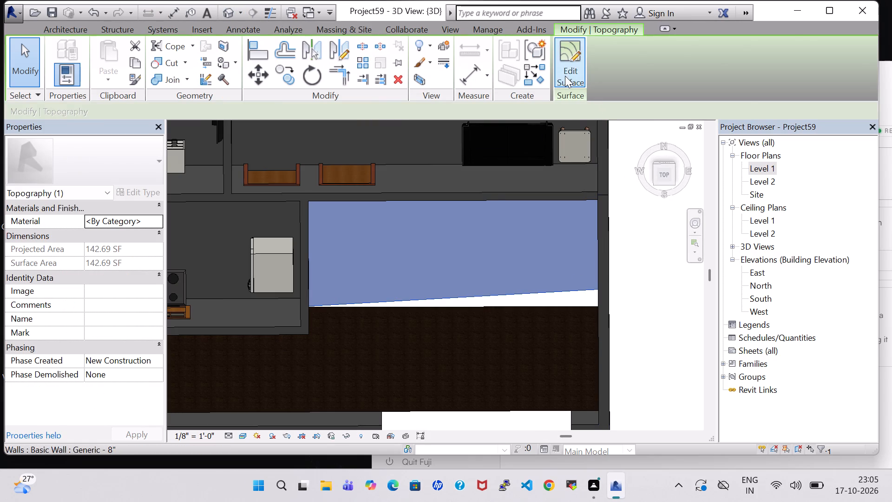
pyautogui.click(609, 73)
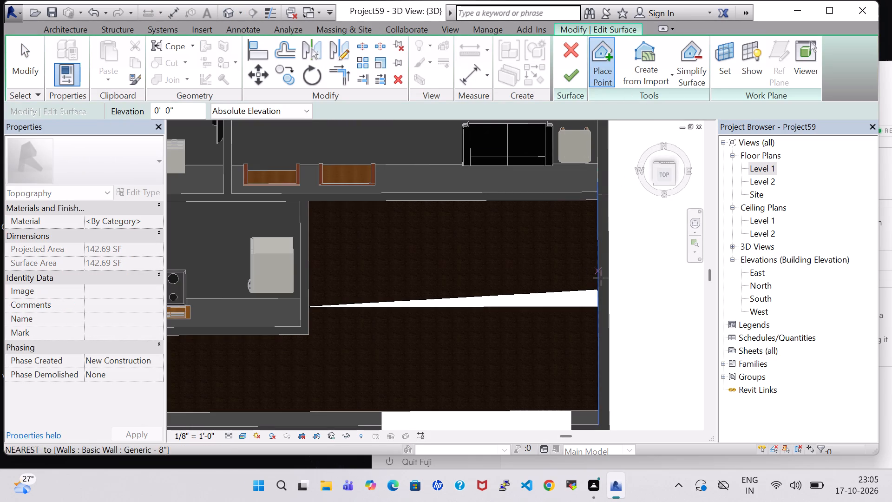
pyautogui.click(596, 306)
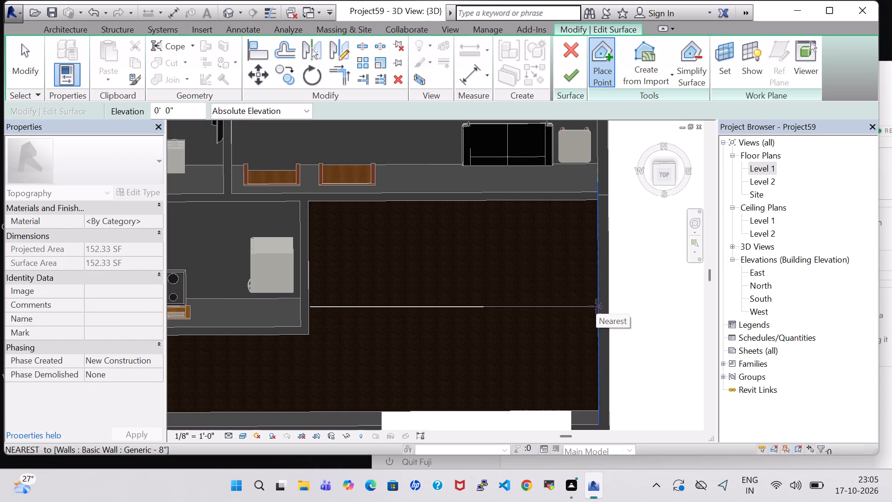
pyautogui.click(479, 309)
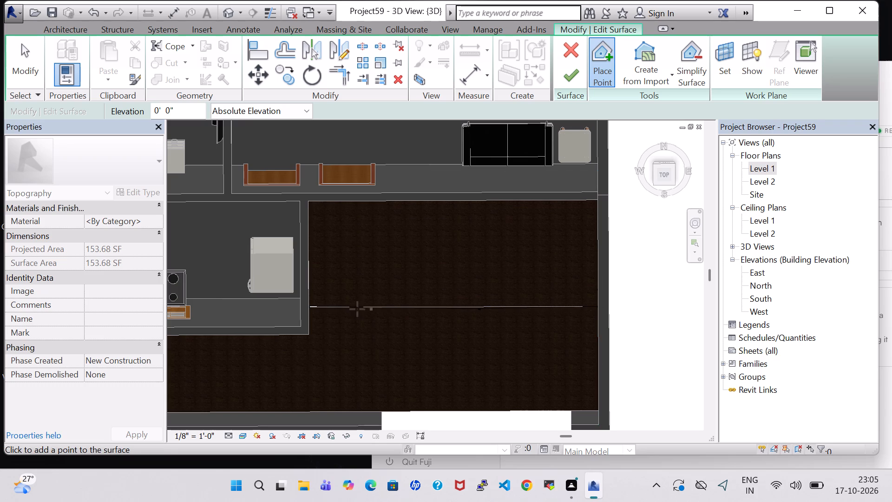
pyautogui.click(310, 309)
pyautogui.click(318, 309)
pyautogui.click(565, 79)
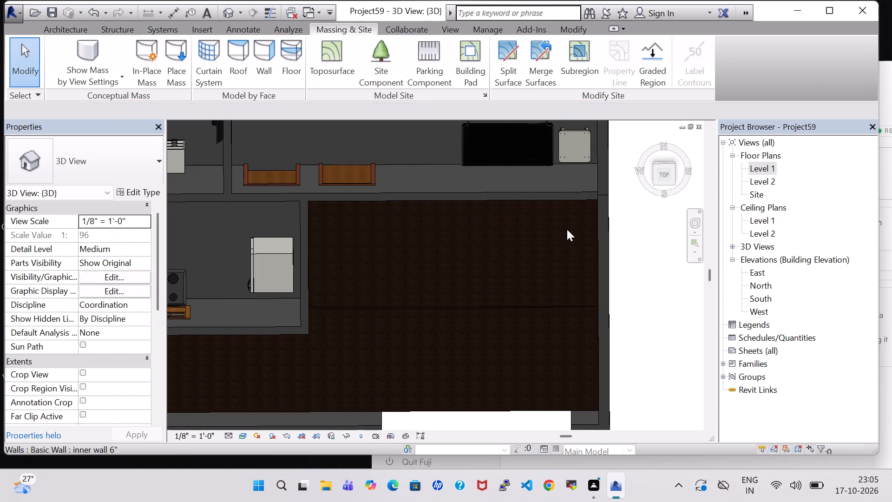
# Examine the adjoining toposurfaces around the kitchen and front gate opening from above and from the front in 3D.
pyautogui.keyDown('shift'); pyautogui.moveTo(519, 381); pyautogui.dragTo(517, 368, button='middle'); pyautogui.keyUp('shift')
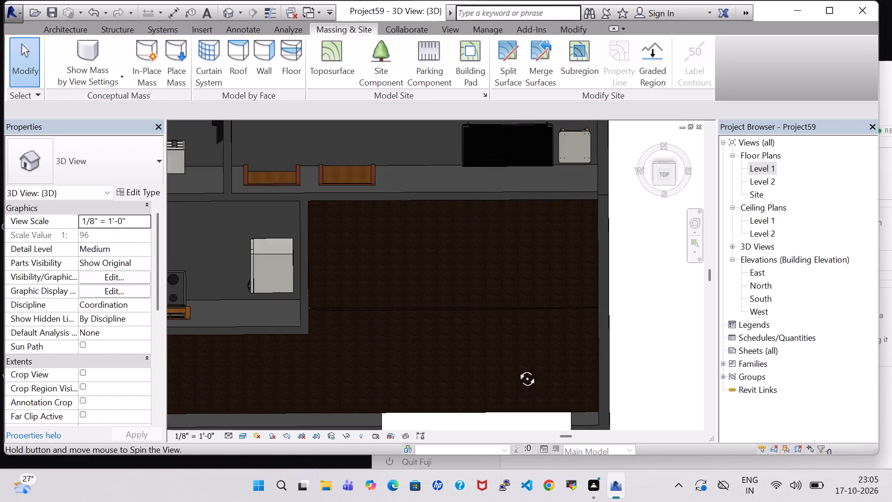
pyautogui.keyDown('shift'); pyautogui.moveTo(517, 368); pyautogui.dragTo(521, 410, button='middle'); pyautogui.keyUp('shift')
pyautogui.moveTo(518, 405); pyautogui.dragTo(505, 259, button='middle')
pyautogui.keyDown('shift'); pyautogui.middleClick(505, 221); pyautogui.keyUp('shift')
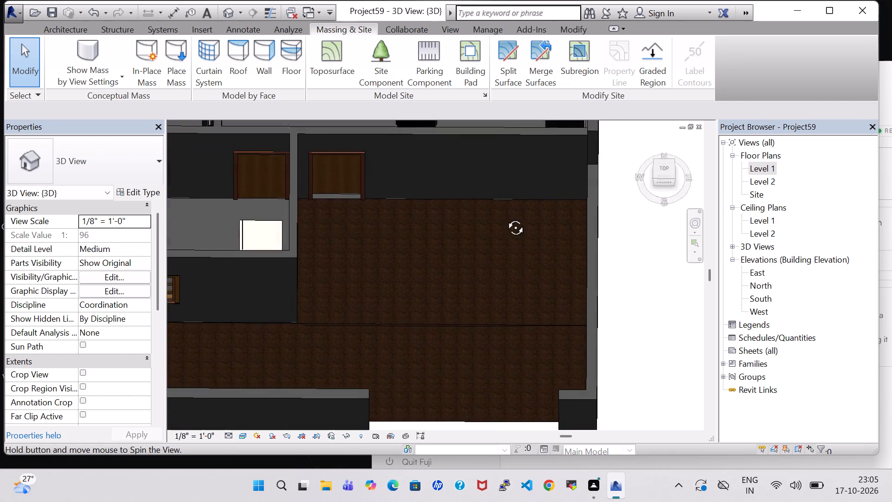
pyautogui.moveTo(516, 365); pyautogui.dragTo(513, 254, button='middle')
pyautogui.scroll(-2, 455, 359)
pyautogui.keyDown('shift'); pyautogui.moveTo(422, 224); pyautogui.dragTo(435, 237, button='middle'); pyautogui.keyUp('shift')
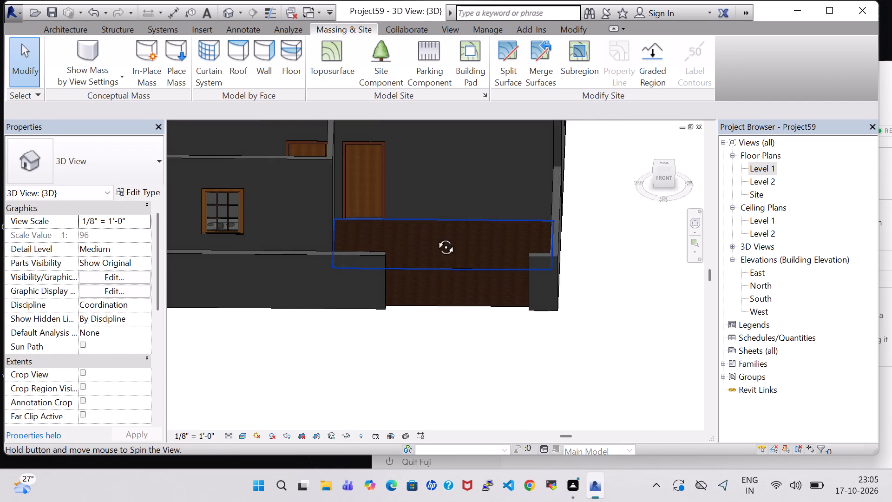
pyautogui.keyDown('shift'); pyautogui.moveTo(435, 237); pyautogui.dragTo(460, 377, button='middle'); pyautogui.keyUp('shift')
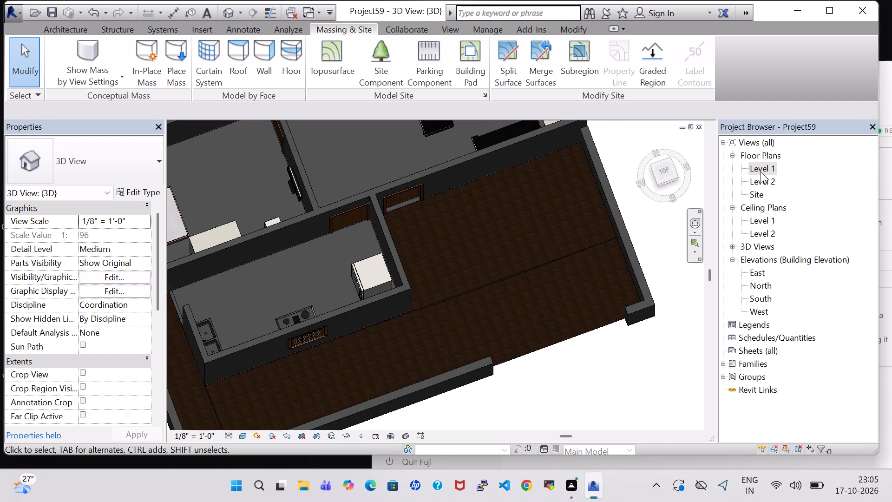
# In the Level 1 plan, set the unconnected height of the east boundary wall south of the hall to 2' 0".
pyautogui.doubleClick(761, 172)
pyautogui.scroll(-1, 611, 233)
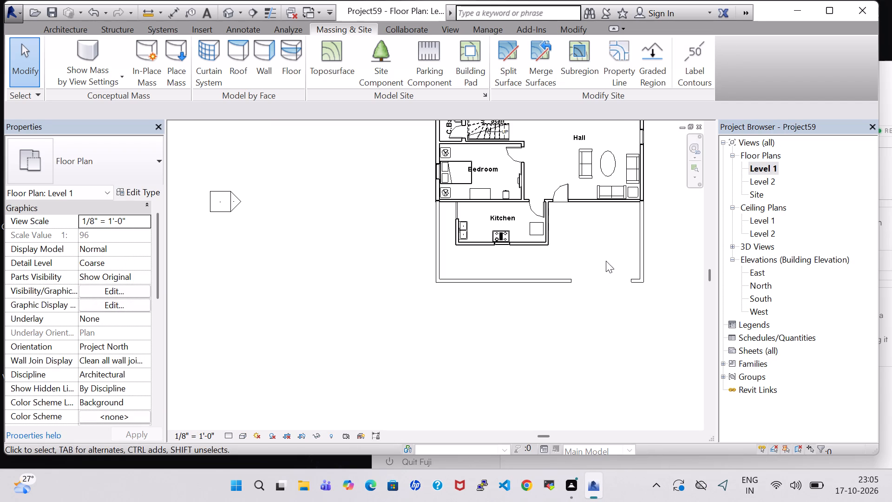
pyautogui.click(641, 259)
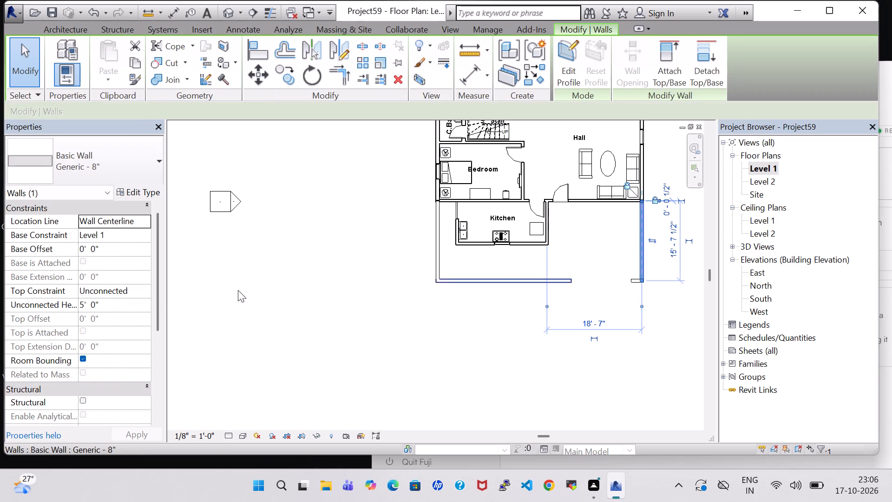
pyautogui.doubleClick(83, 306)
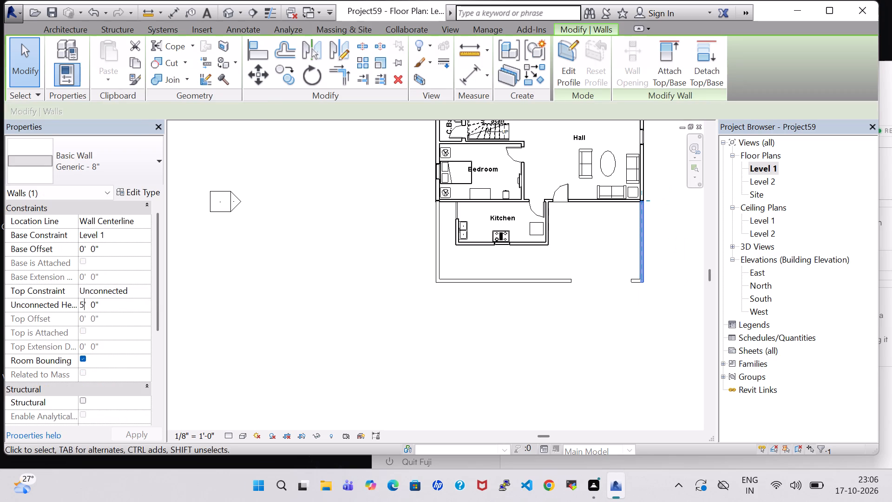
pyautogui.press('BackSpace')
pyautogui.press('2')
pyautogui.click(142, 431)
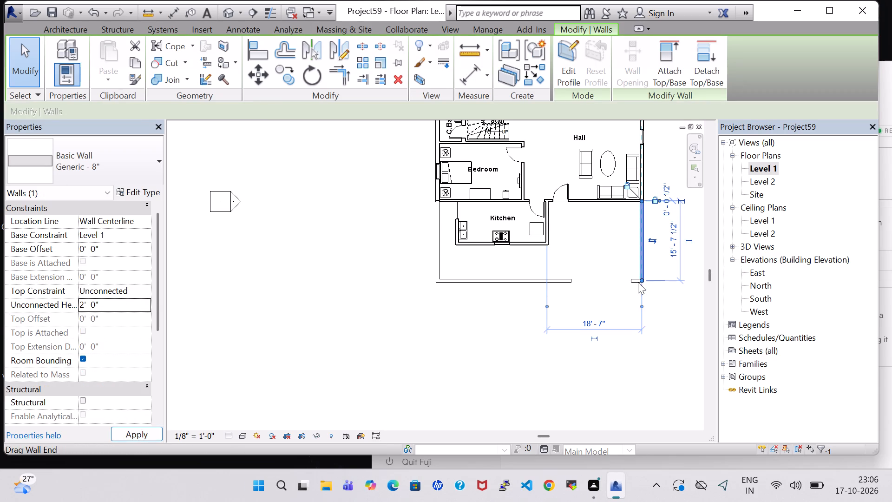
# Set the unconnected height of the short south boundary wall segment east of the gate opening to 2' 0".
pyautogui.click(638, 282)
pyautogui.click(630, 278)
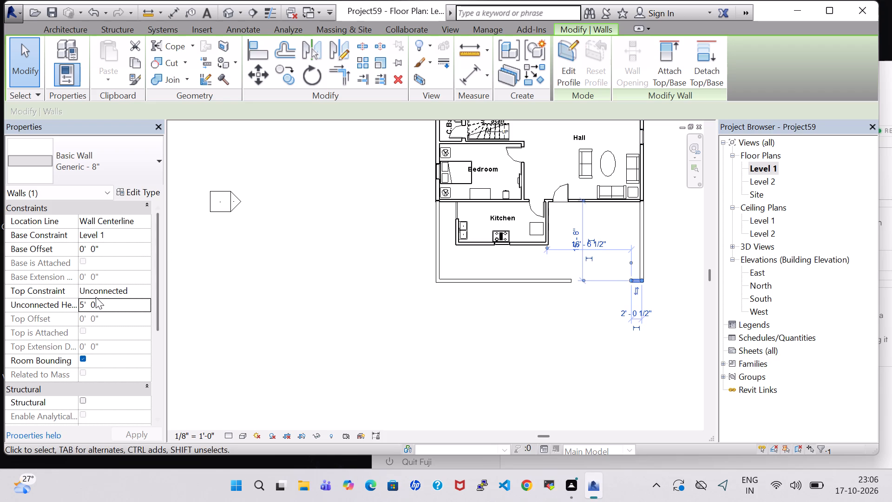
pyautogui.click(83, 305)
pyautogui.click(83, 305)
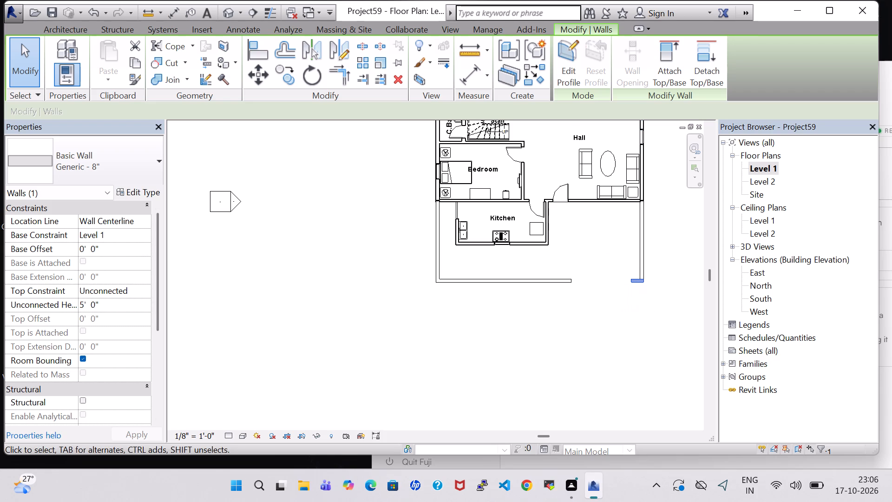
pyautogui.press('BackSpace')
pyautogui.press('2')
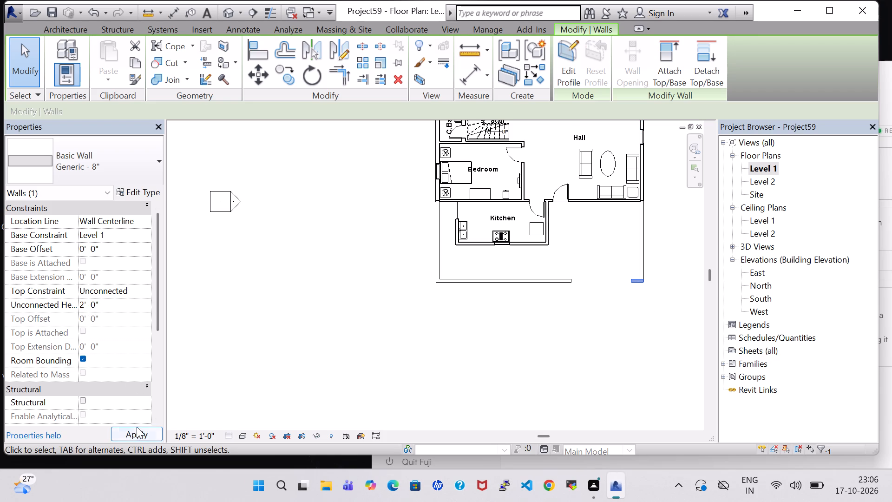
pyautogui.click(137, 437)
pyautogui.click(473, 366)
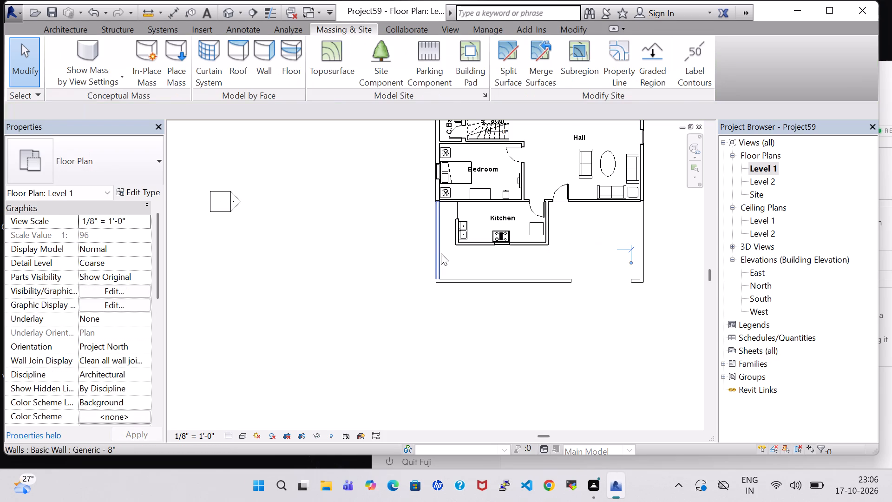
# Set the unconnected height of the west boundary wall beside the kitchen to 2' 0".
pyautogui.click(441, 253)
pyautogui.click(85, 309)
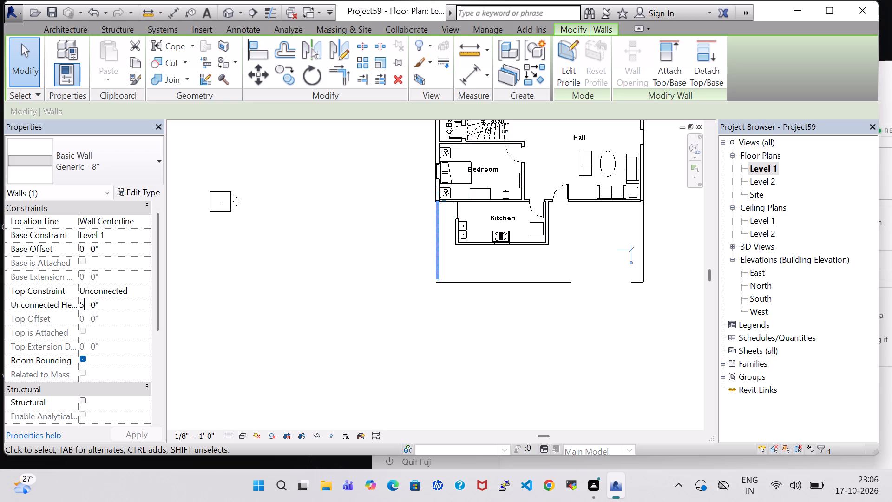
pyautogui.press('BackSpace')
pyautogui.press('2')
pyautogui.click(141, 433)
# Set the unconnected height of the long south boundary wall in front of the kitchen to 2' 0".
pyautogui.click(485, 279)
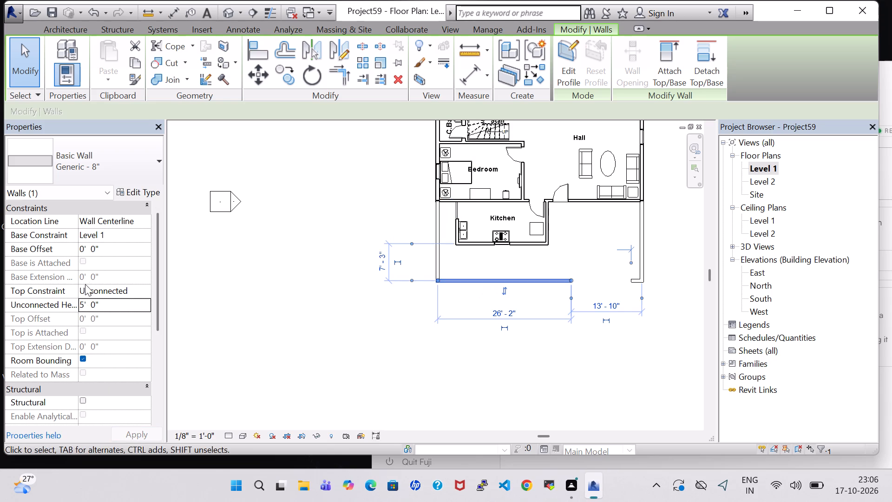
pyautogui.click(86, 307)
pyautogui.click(83, 305)
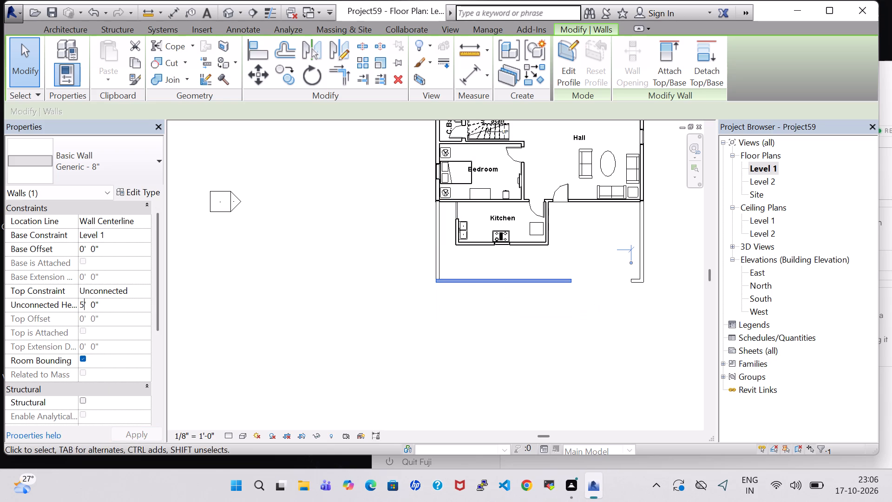
pyautogui.press('BackSpace')
pyautogui.press('2')
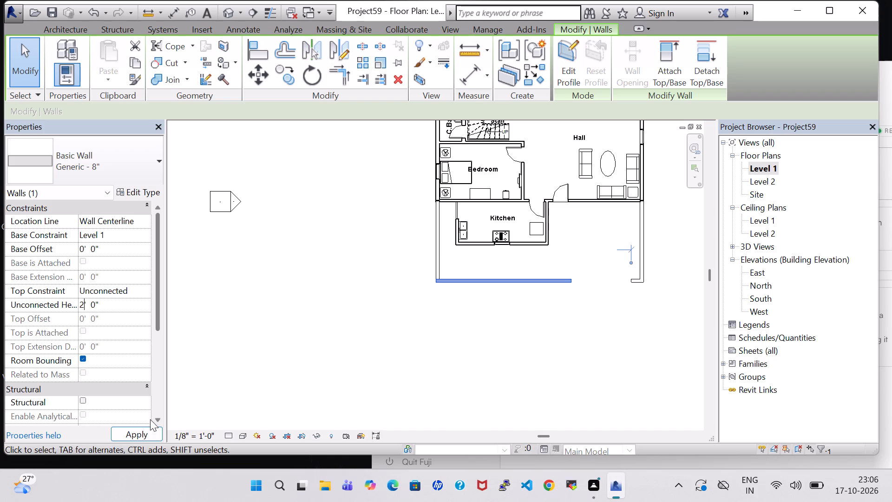
pyautogui.click(146, 432)
pyautogui.click(420, 369)
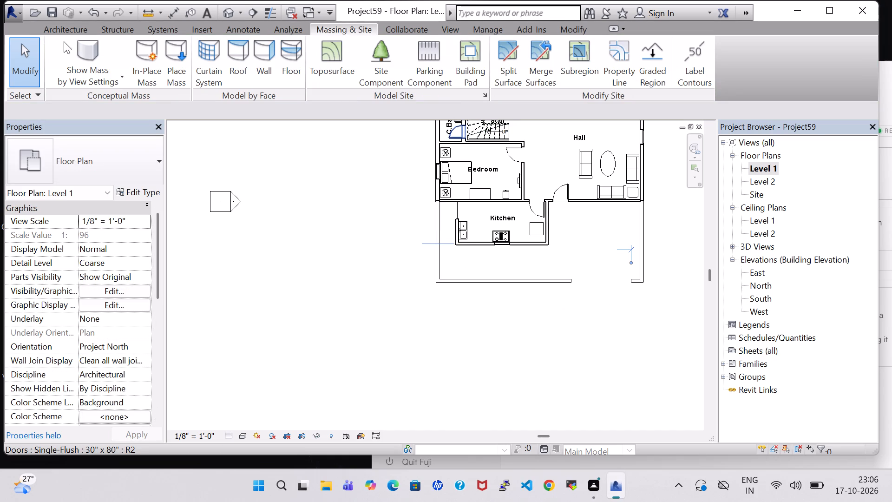
# Examine the lowered boundary walls around the kitchen and front gate opening in 3D, from the front and from above.
pyautogui.click(223, 13)
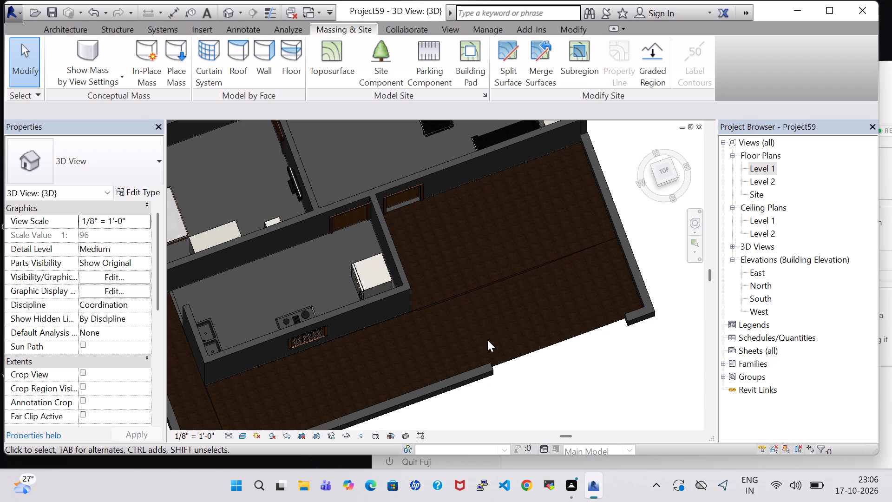
pyautogui.keyDown('shift'); pyautogui.moveTo(572, 393); pyautogui.dragTo(535, 266, button='middle'); pyautogui.keyUp('shift')
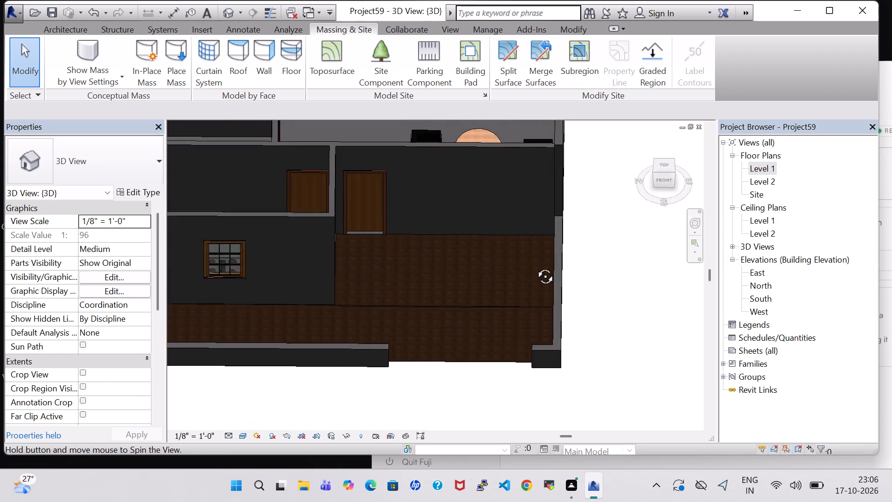
pyautogui.keyDown('shift'); pyautogui.moveTo(535, 266); pyautogui.dragTo(534, 232, button='middle'); pyautogui.keyUp('shift')
pyautogui.scroll(-2, 465, 320)
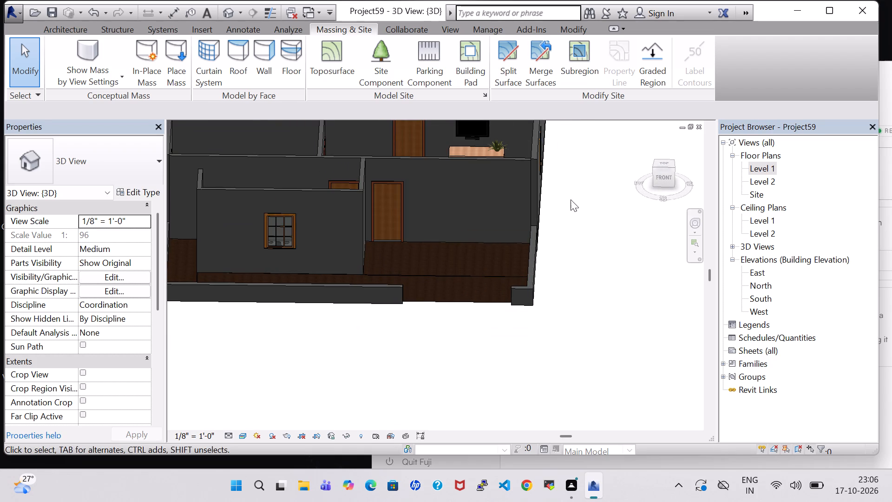
pyautogui.keyDown('shift'); pyautogui.moveTo(564, 194); pyautogui.dragTo(570, 299, button='middle'); pyautogui.keyUp('shift')
pyautogui.moveTo(570, 299); pyautogui.dragTo(641, 248, button='middle')
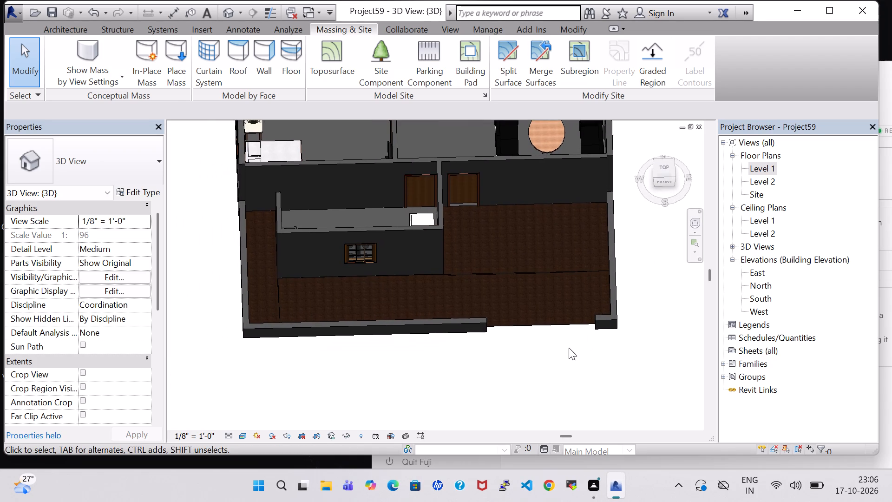
pyautogui.keyDown('shift'); pyautogui.moveTo(543, 363); pyautogui.dragTo(538, 398, button='middle'); pyautogui.keyUp('shift')
pyautogui.scroll(1, 532, 398)
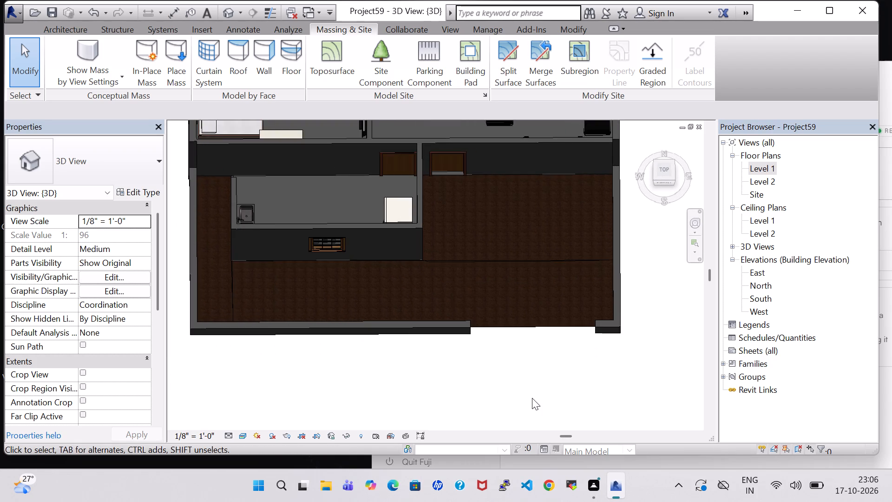
pyautogui.scroll(2, 532, 398)
# On Level 1, sketch a Handrail - Rectangular railing about 15' 8" long along the outer edge of the west boundary wall.
pyautogui.doubleClick(764, 169)
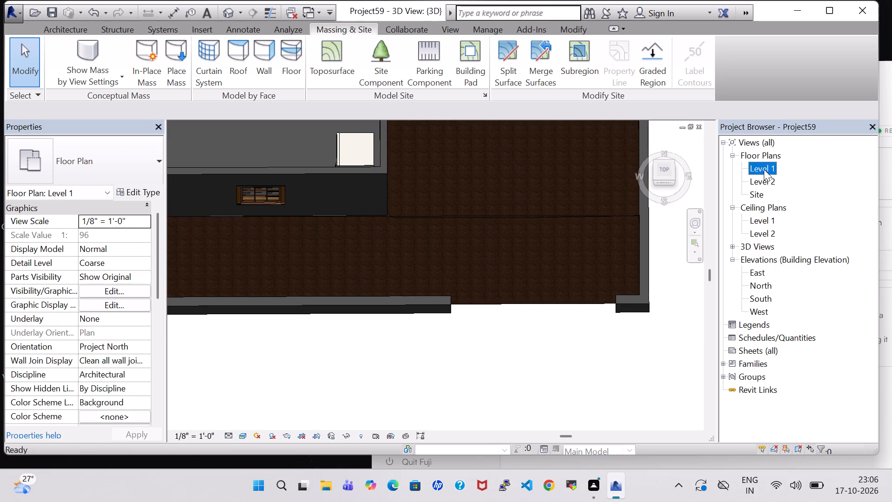
pyautogui.scroll(-2, 550, 218)
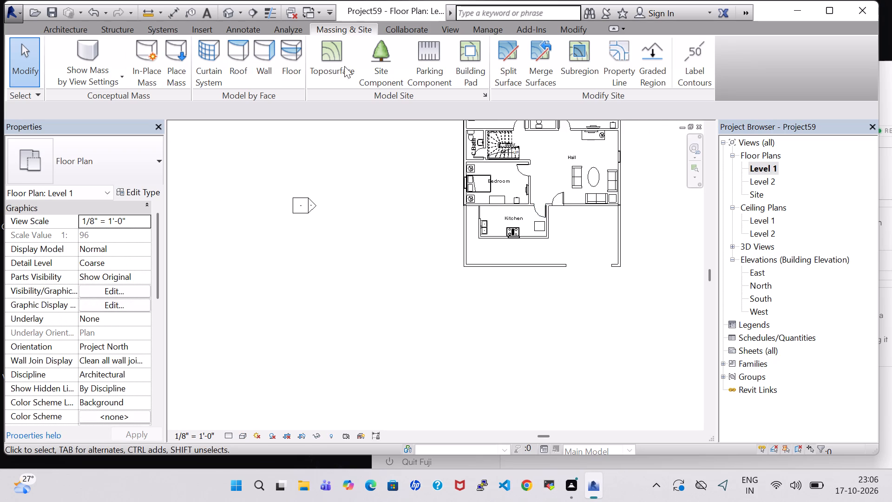
pyautogui.click(64, 28)
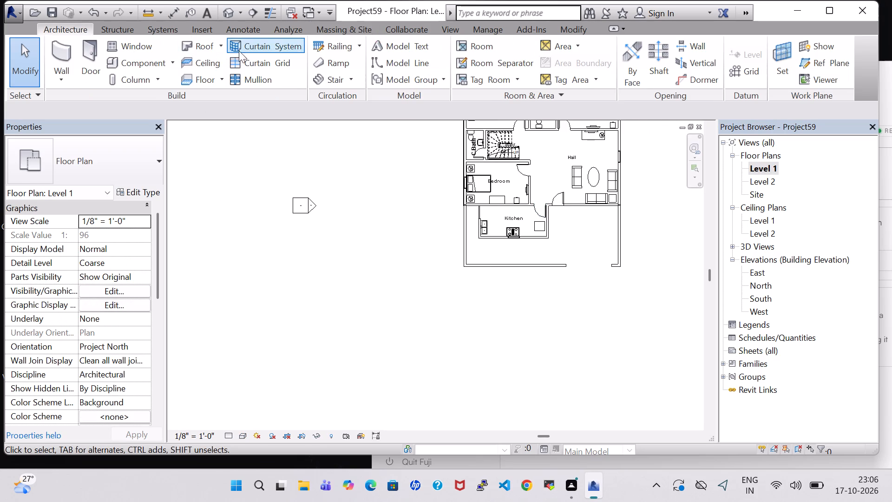
pyautogui.click(328, 47)
pyautogui.scroll(4, 463, 197)
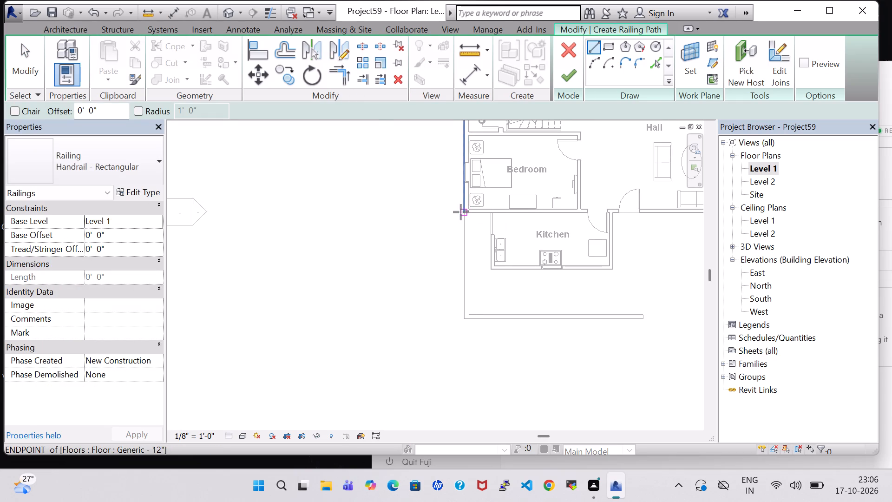
pyautogui.click(463, 212)
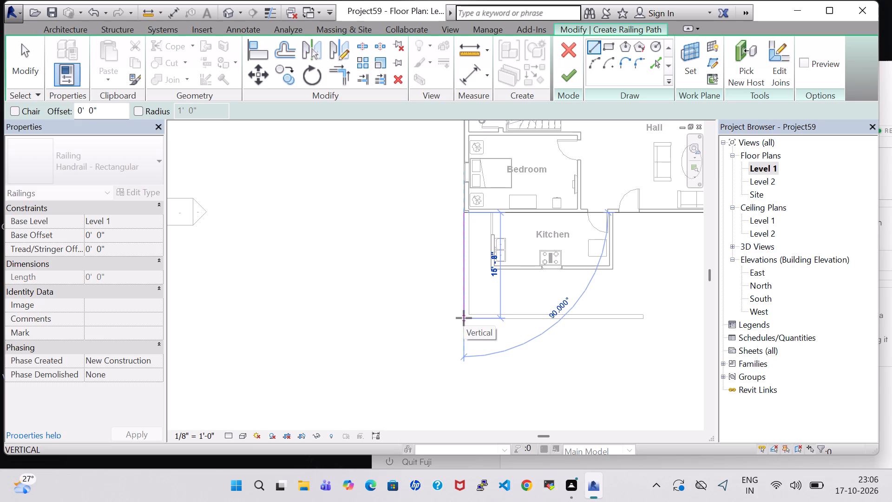
pyautogui.click(464, 318)
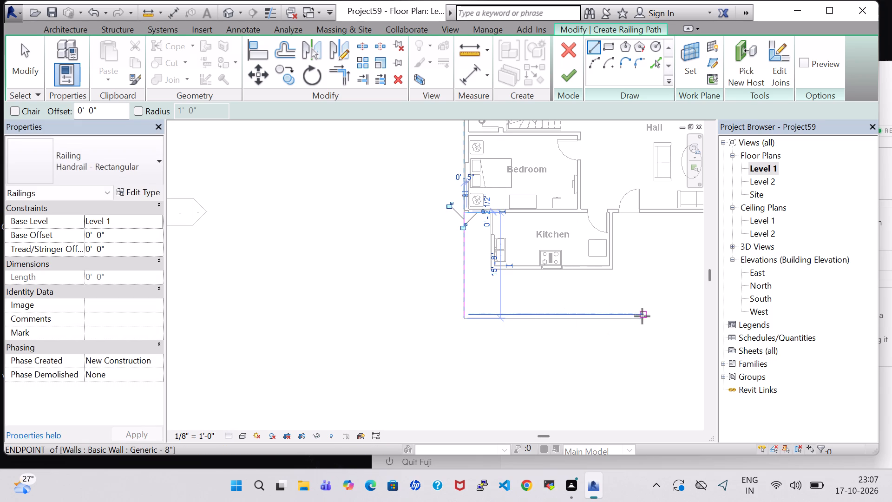
pyautogui.click(642, 319)
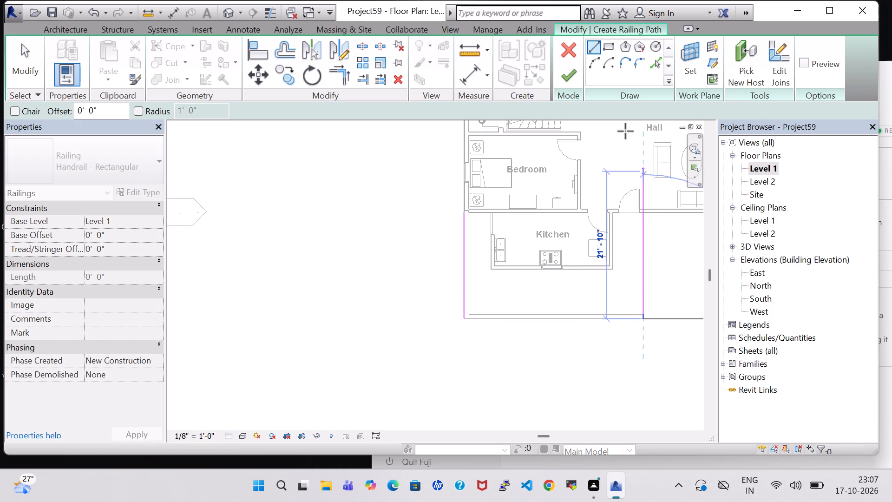
pyautogui.click(559, 76)
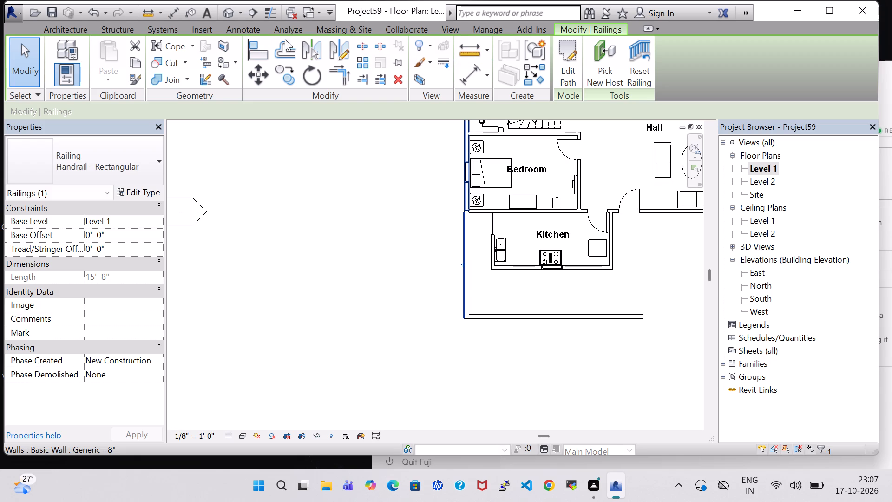
# In the 3D view, set the base offset of the railing along the west boundary wall to 2' 0".
pyautogui.click(80, 26)
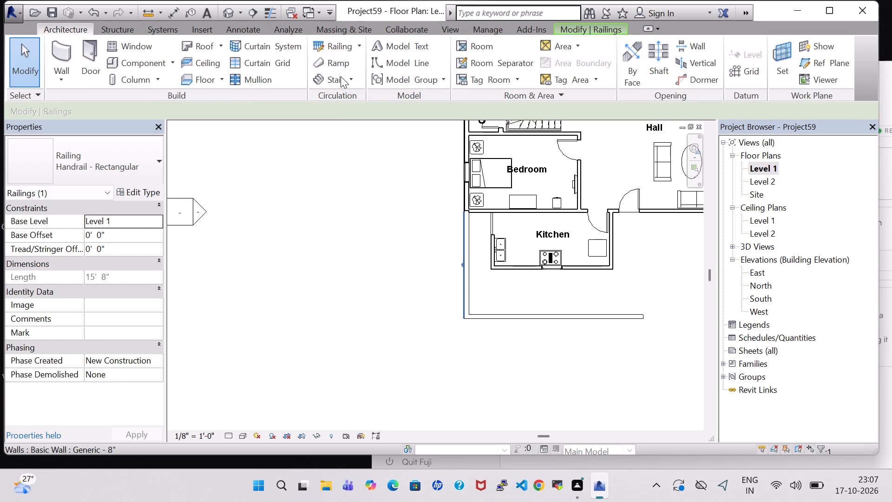
pyautogui.click(227, 7)
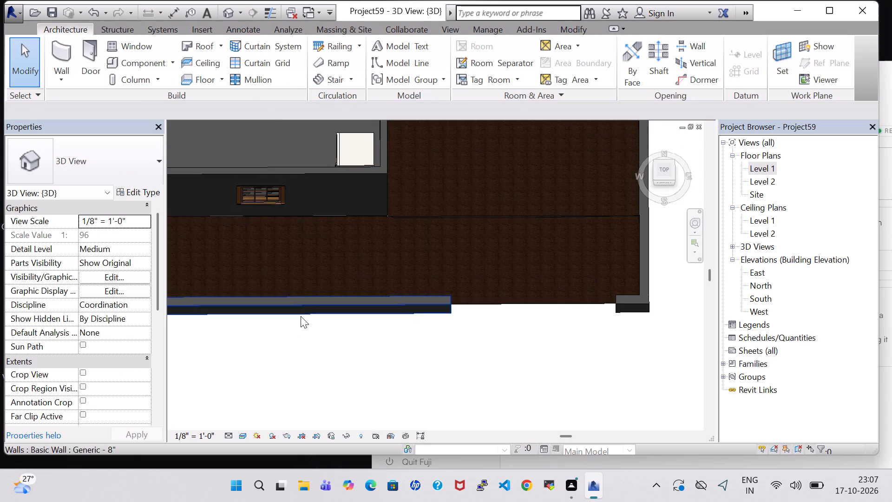
pyautogui.moveTo(281, 384); pyautogui.dragTo(406, 374, button='middle')
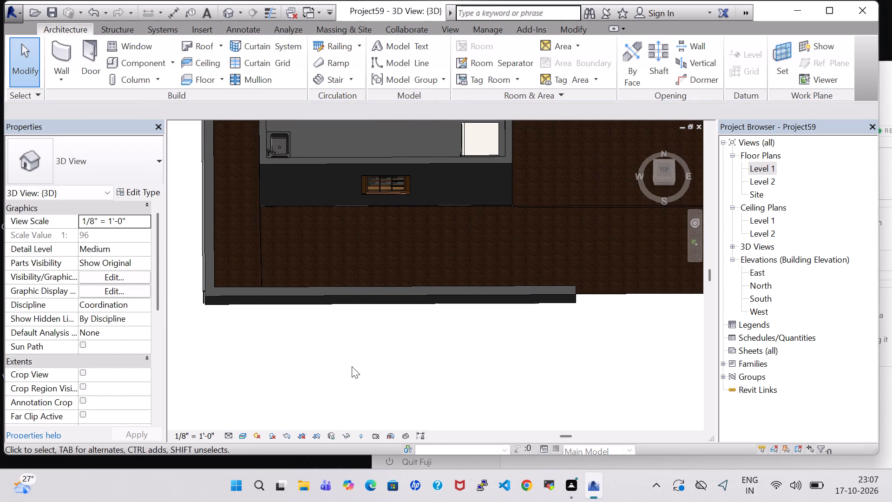
pyautogui.keyDown('shift'); pyautogui.moveTo(332, 367); pyautogui.dragTo(338, 228, button='middle'); pyautogui.keyUp('shift')
pyautogui.moveTo(318, 233); pyautogui.dragTo(422, 376, button='middle')
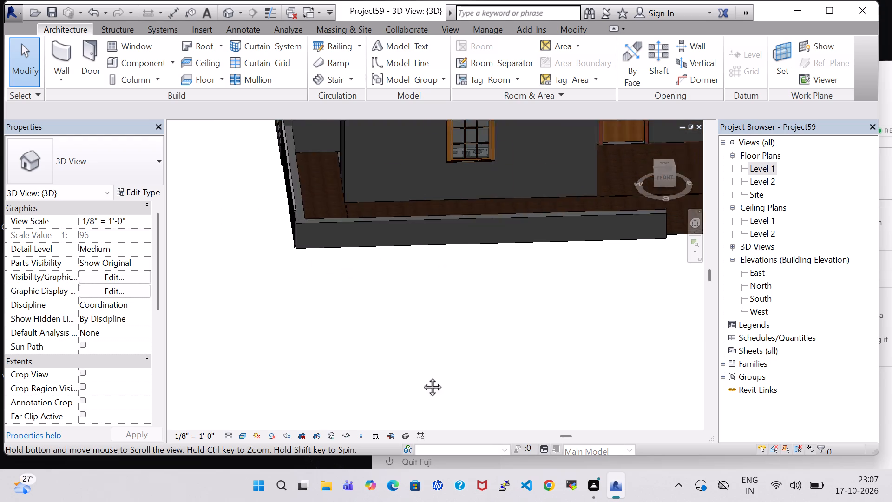
pyautogui.moveTo(422, 376); pyautogui.dragTo(430, 406, button='middle')
pyautogui.scroll(5, 424, 403)
pyautogui.moveTo(288, 387); pyautogui.dragTo(303, 327, button='middle')
pyautogui.keyDown('shift'); pyautogui.scroll(1, 297, 326); pyautogui.keyUp('shift')
pyautogui.moveTo(303, 327); pyautogui.dragTo(411, 443, button='middle')
pyautogui.scroll(-8, 420, 383)
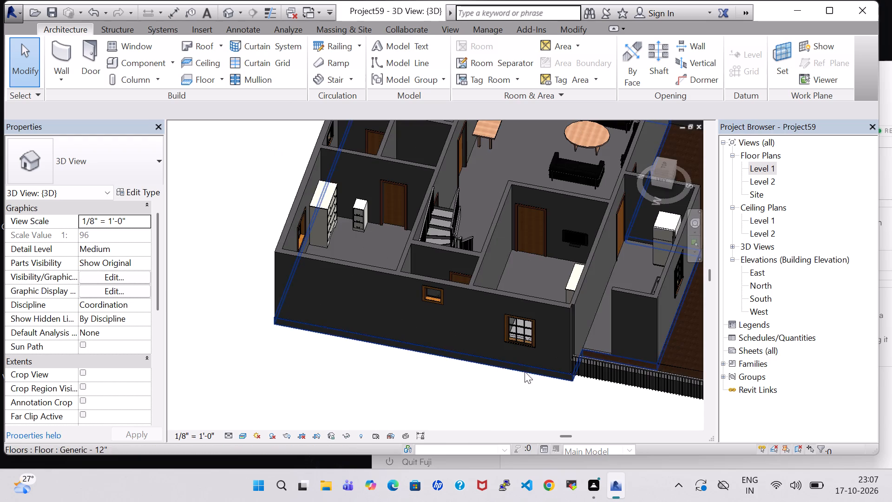
pyautogui.keyDown('shift'); pyautogui.moveTo(546, 391); pyautogui.dragTo(426, 355, button='middle'); pyautogui.keyUp('shift')
pyautogui.click(365, 325)
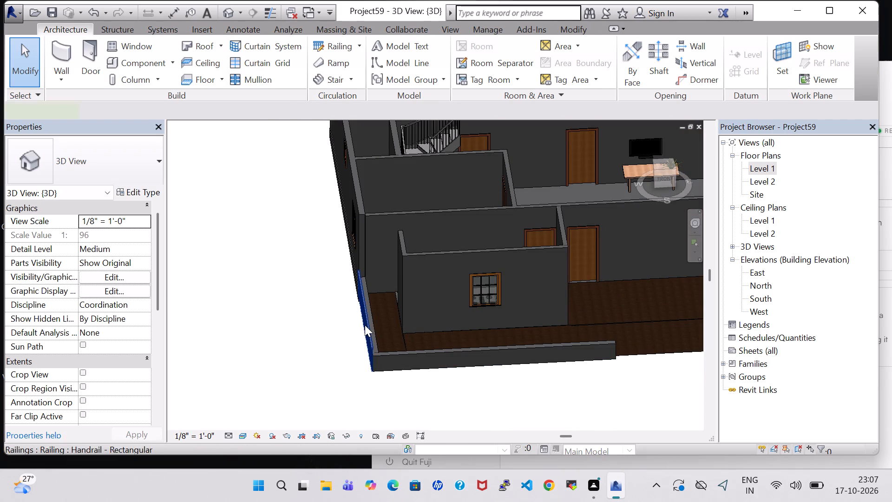
pyautogui.click(91, 234)
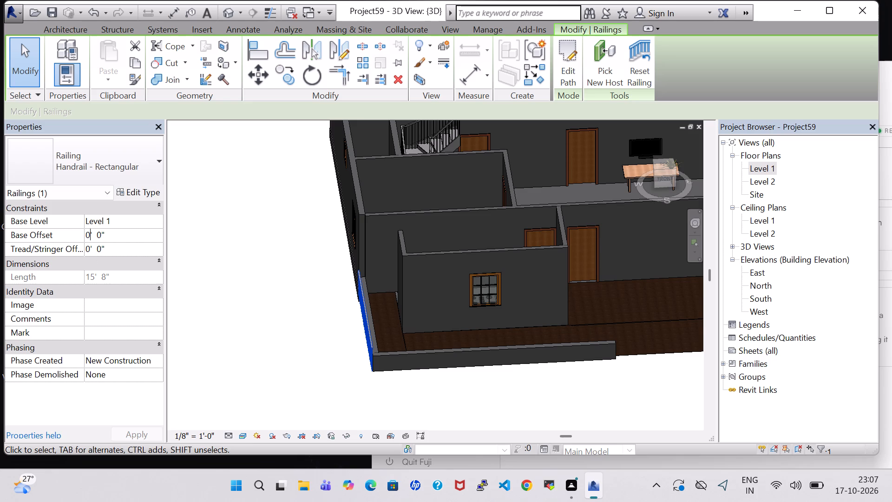
pyautogui.press('BackSpace')
pyautogui.press('2')
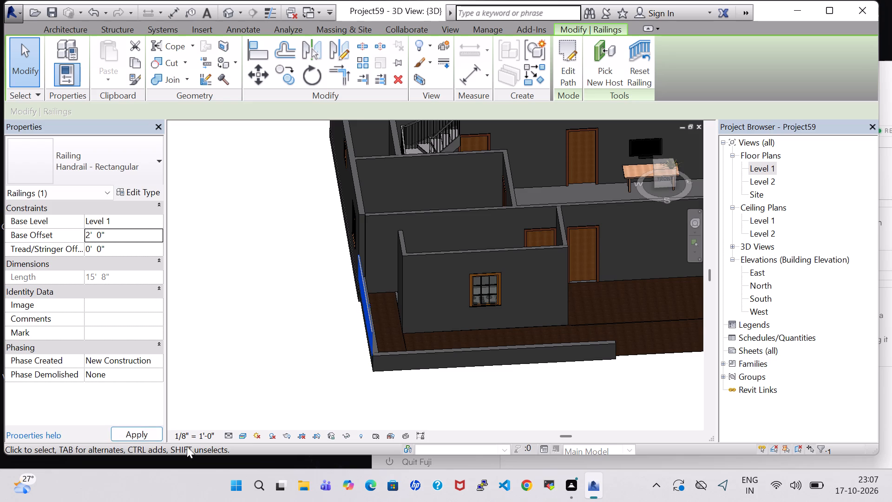
pyautogui.click(140, 436)
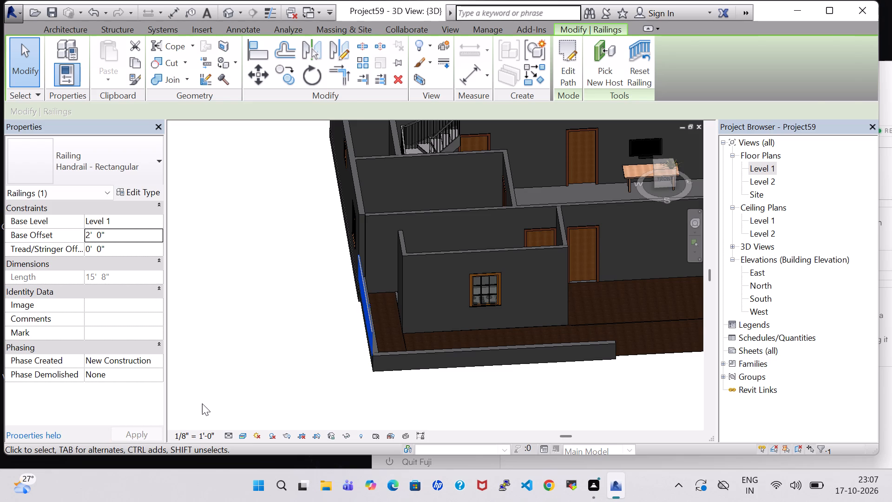
pyautogui.click(203, 403)
# From the front 3D view, nudge the west railing one increment east, inward over the boundary wall.
pyautogui.scroll(6, 410, 402)
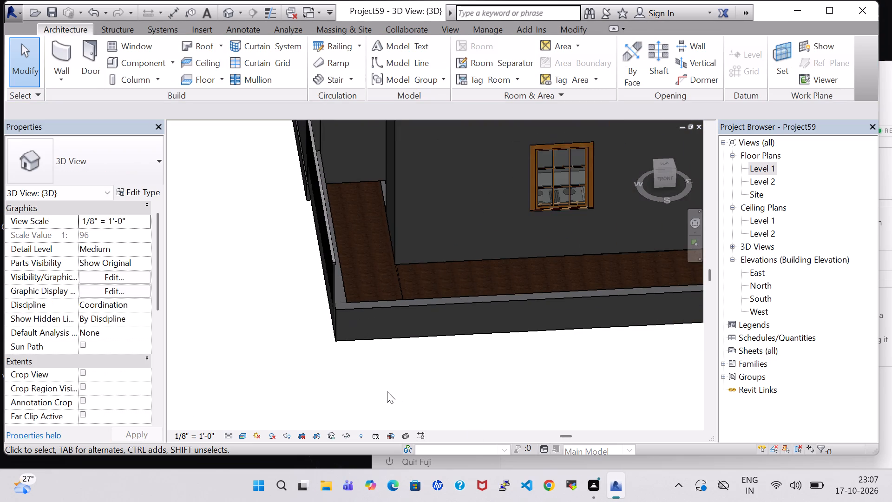
pyautogui.moveTo(387, 391); pyautogui.dragTo(377, 336, button='middle')
pyautogui.moveTo(333, 203); pyautogui.dragTo(327, 252, button='middle')
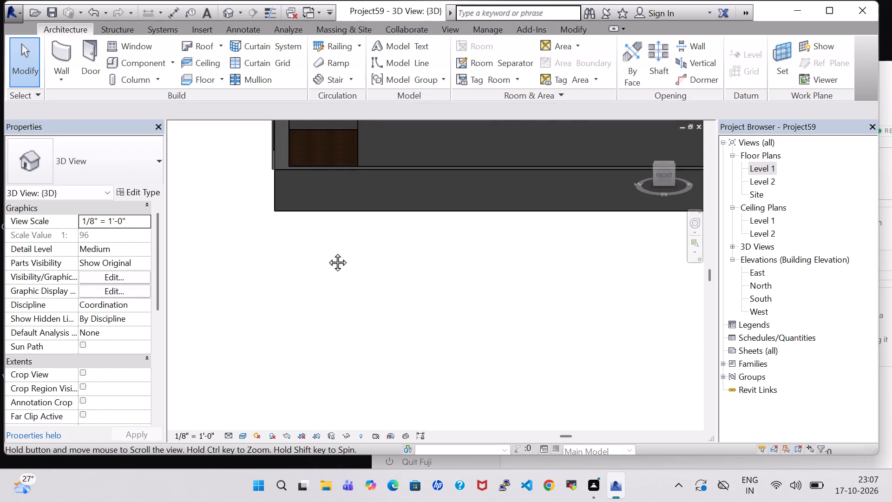
pyautogui.moveTo(327, 252); pyautogui.dragTo(307, 346, button='middle')
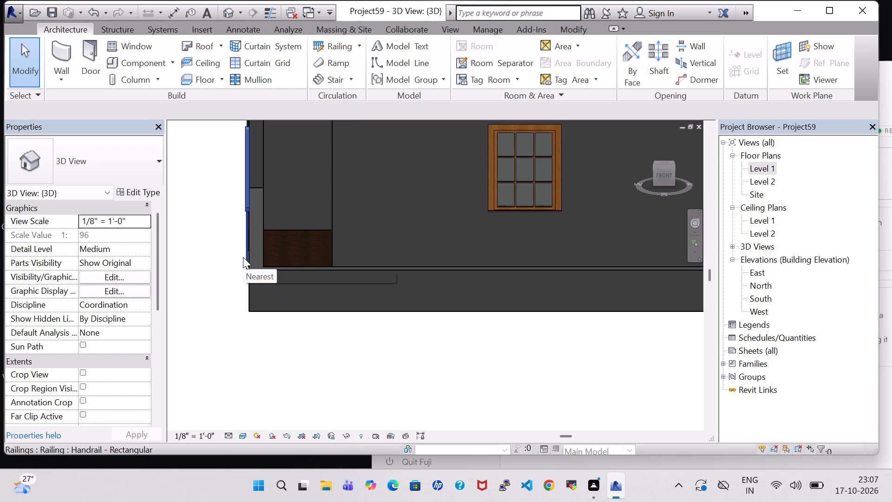
pyautogui.click(243, 257)
pyautogui.press('Right')
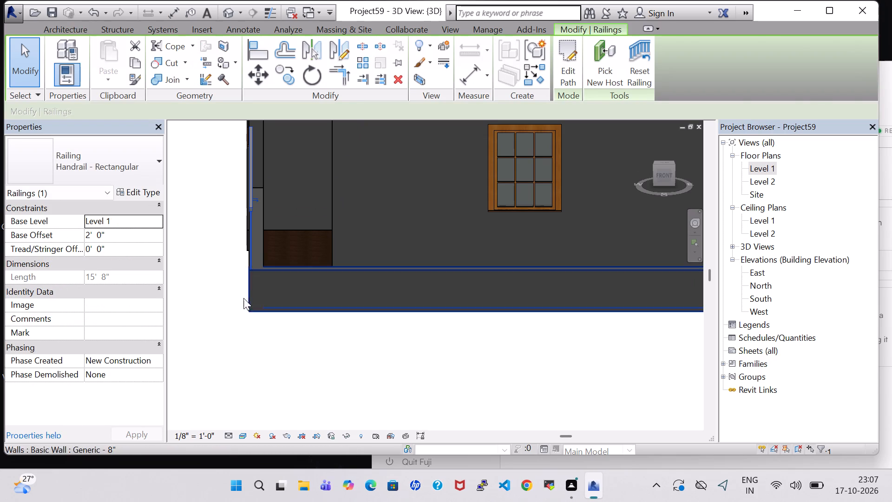
pyautogui.click(258, 348)
# Change the west boundary wall's railing type to Glass Panel - Bottom Fill.
pyautogui.keyDown('shift'); pyautogui.moveTo(223, 244); pyautogui.dragTo(244, 262, button='middle'); pyautogui.keyUp('shift')
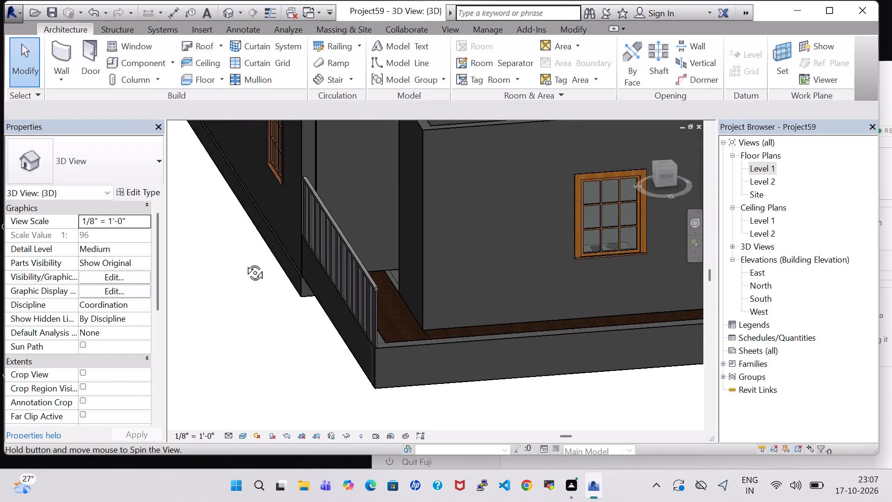
pyautogui.keyDown('shift'); pyautogui.moveTo(244, 262); pyautogui.dragTo(269, 294, button='middle'); pyautogui.keyUp('shift')
pyautogui.scroll(-4, 269, 294)
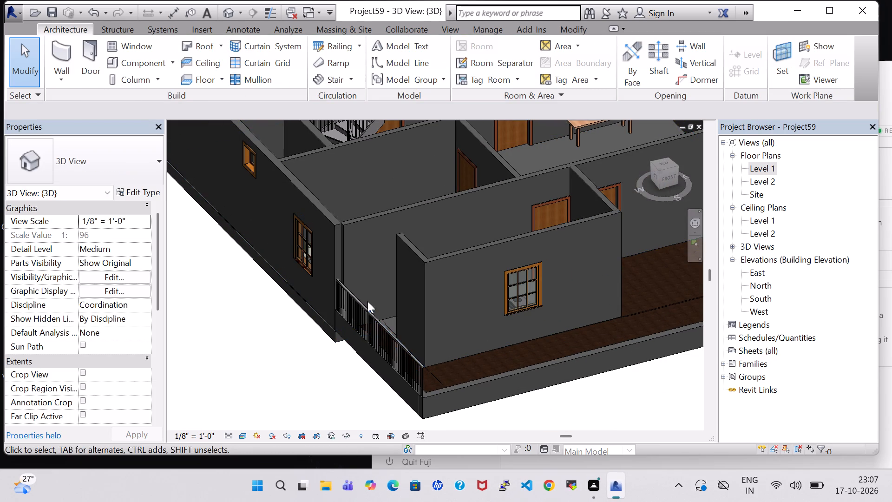
pyautogui.click(364, 309)
pyautogui.click(137, 163)
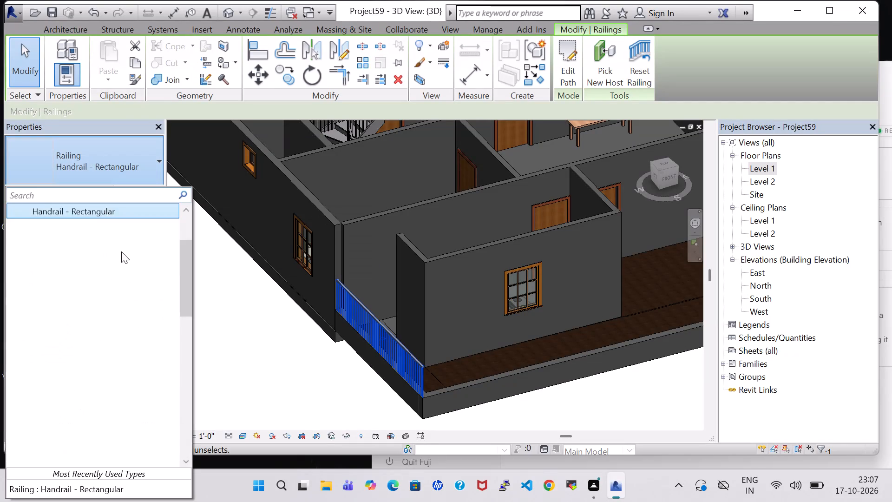
pyautogui.scroll(3, 121, 252)
pyautogui.click(117, 236)
pyautogui.click(122, 175)
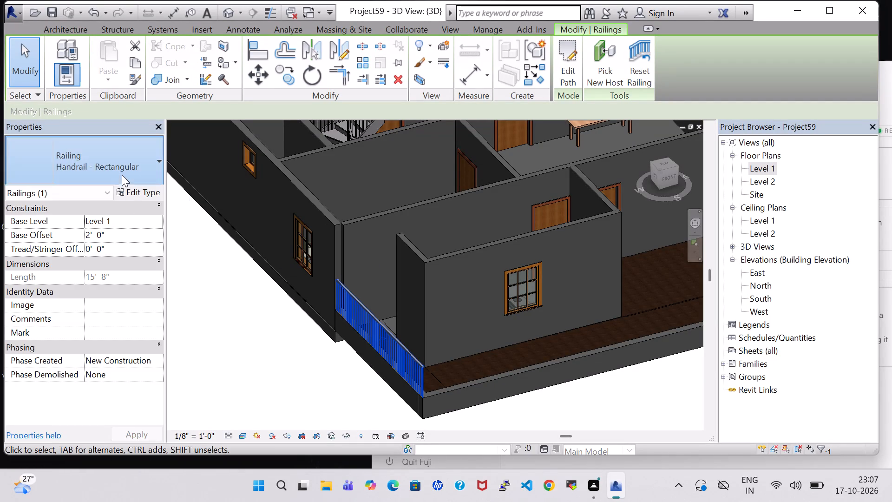
pyautogui.click(111, 226)
pyautogui.click(265, 332)
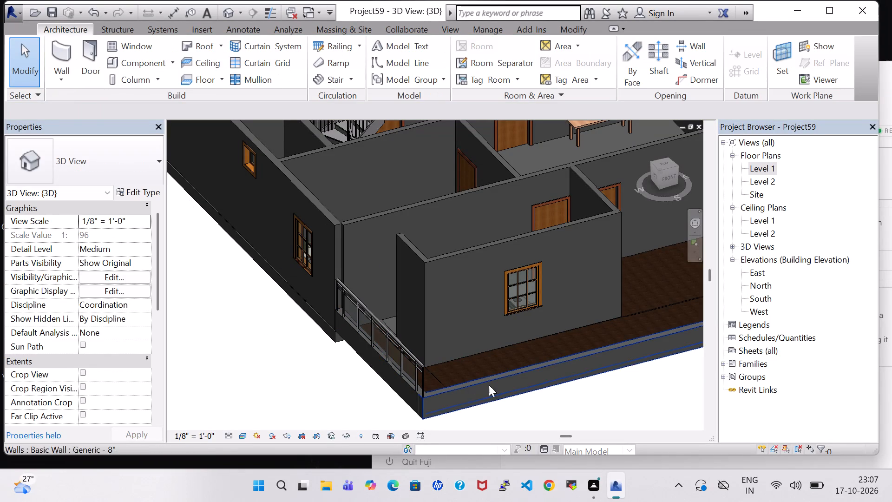
# On Level 1, sketch a Handrail - Rectangular railing about 26' 6" long along the outer edge of the south boundary wall.
pyautogui.keyDown('shift'); pyautogui.moveTo(545, 413); pyautogui.dragTo(505, 410, button='middle'); pyautogui.keyUp('shift')
pyautogui.doubleClick(756, 170)
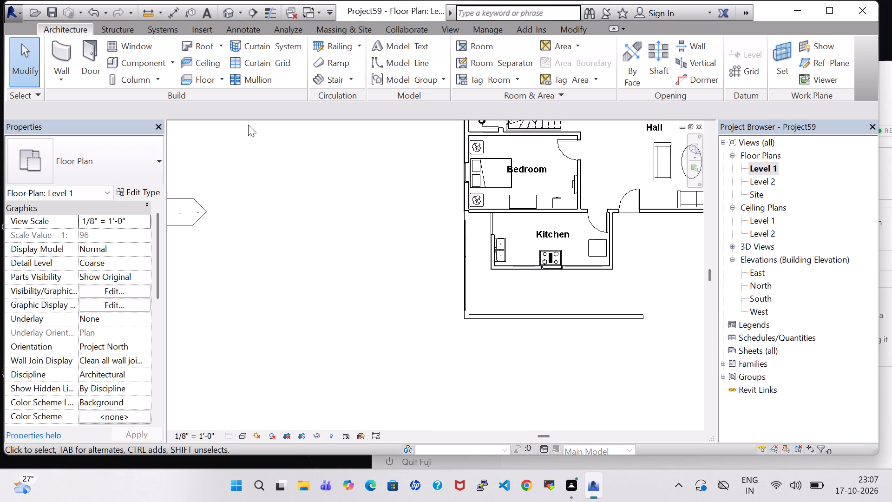
pyautogui.click(328, 52)
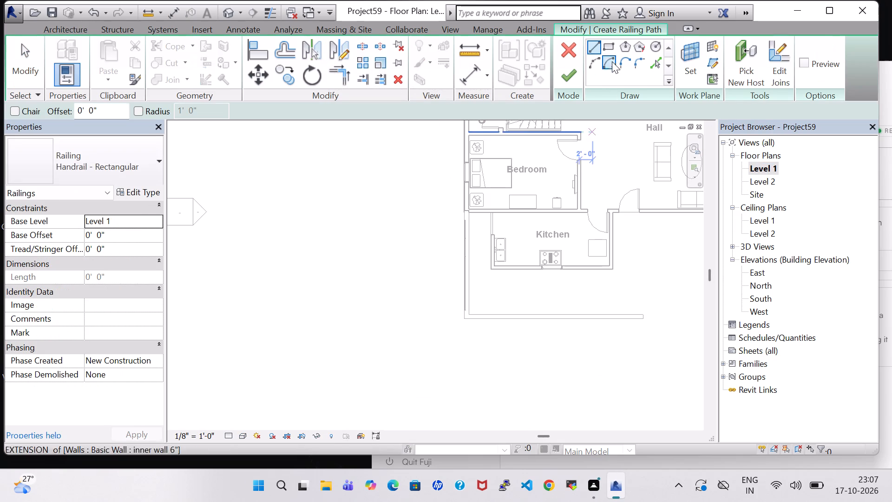
pyautogui.scroll(7, 468, 318)
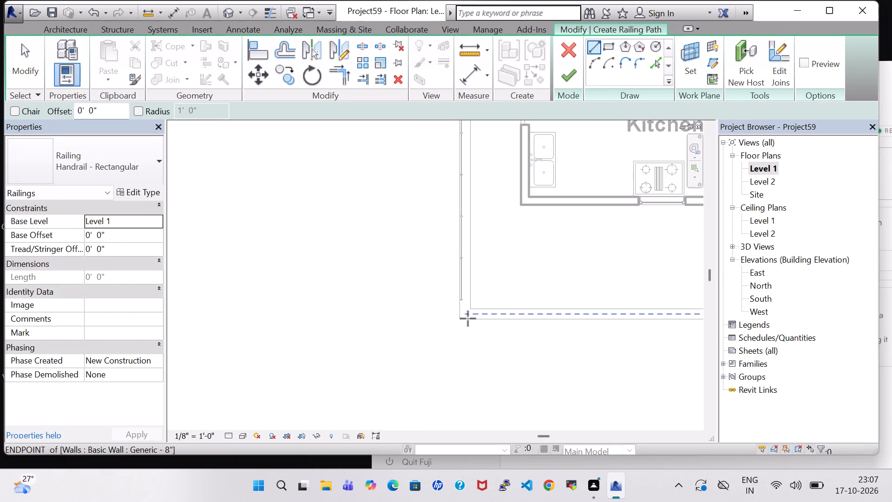
pyautogui.press('Escape')
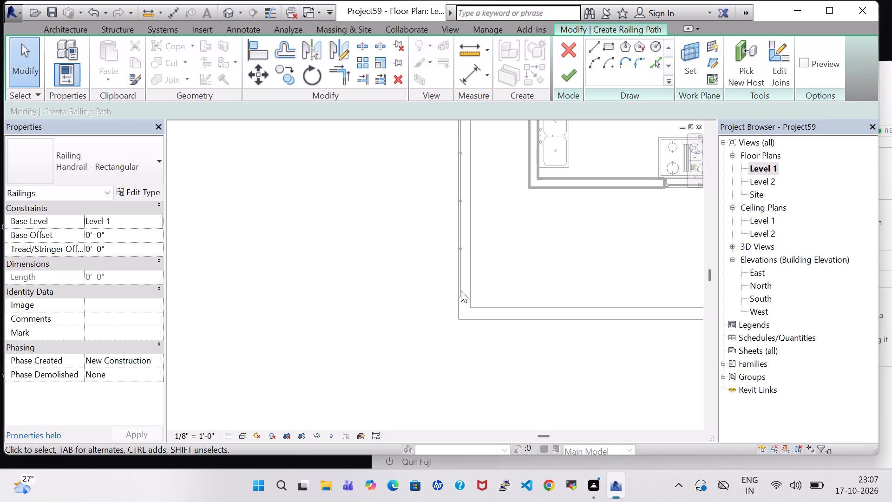
pyautogui.click(590, 43)
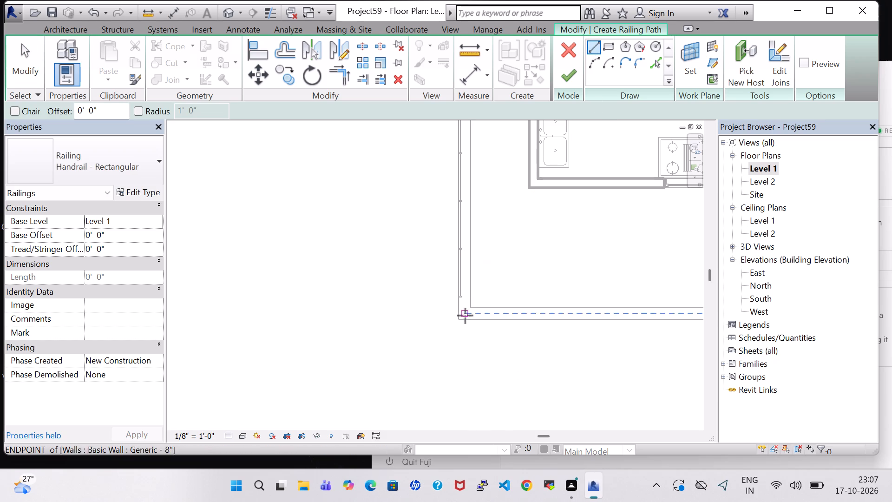
pyautogui.click(459, 315)
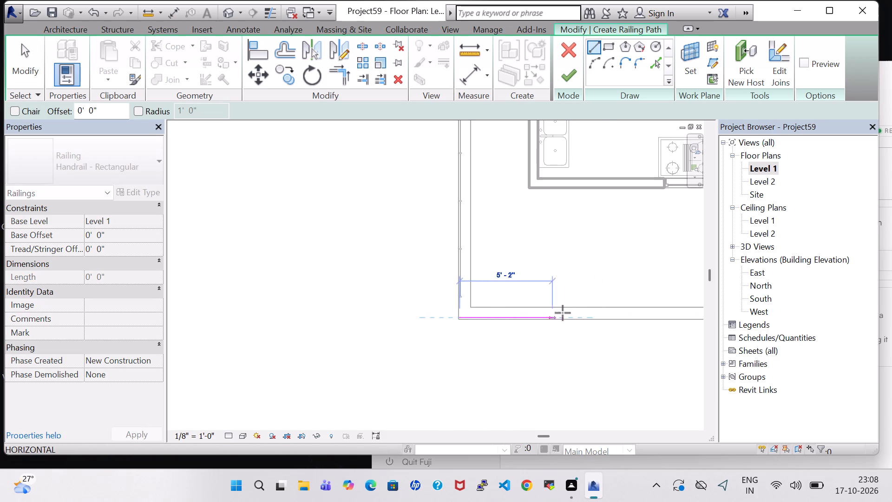
pyautogui.moveTo(572, 312); pyautogui.dragTo(266, 343, button='middle')
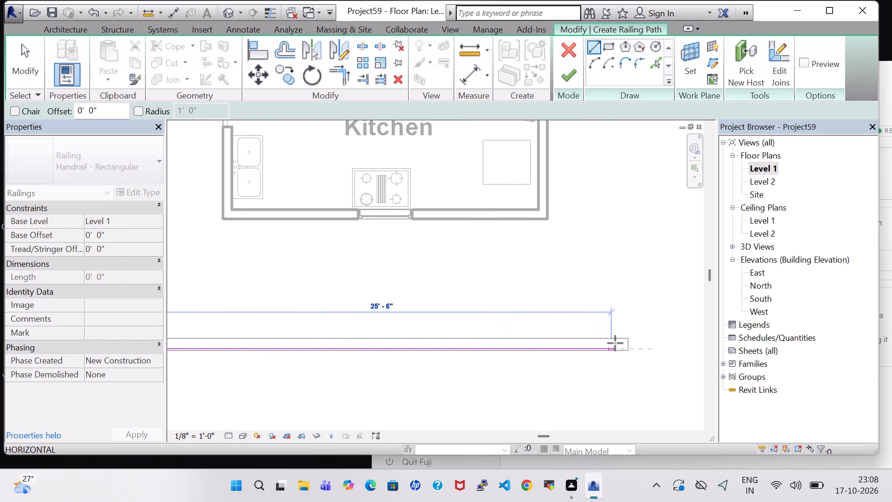
pyautogui.click(629, 346)
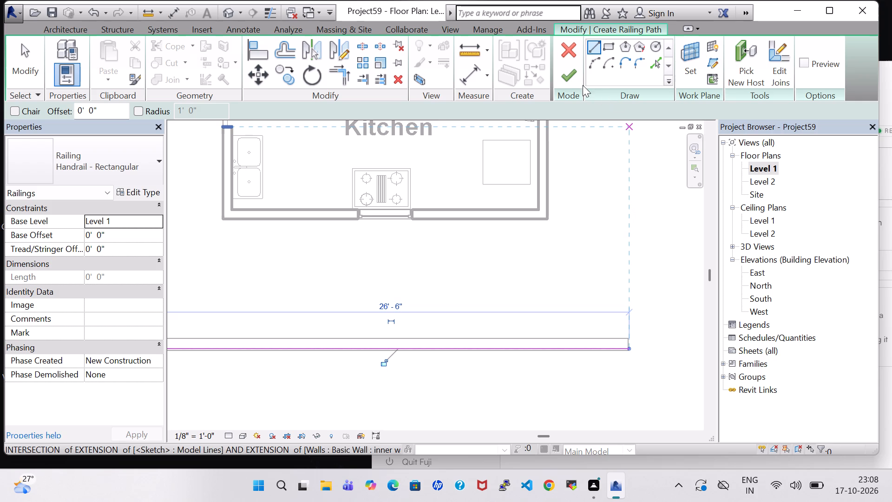
pyautogui.click(572, 83)
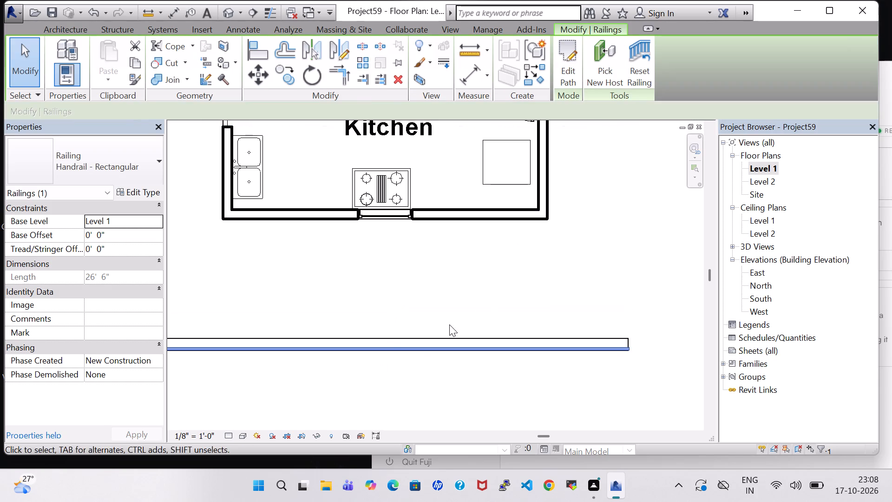
# Change the south boundary wall's railing to Glass Panel - Bottom Fill with a base offset of 2' 0".
pyautogui.click(130, 169)
pyautogui.click(112, 225)
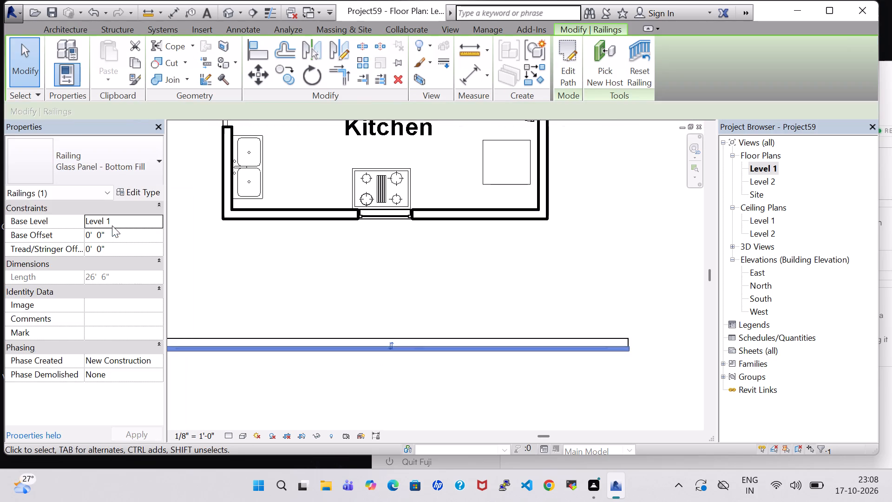
pyautogui.click(90, 236)
pyautogui.press('BackSpace')
pyautogui.press('2')
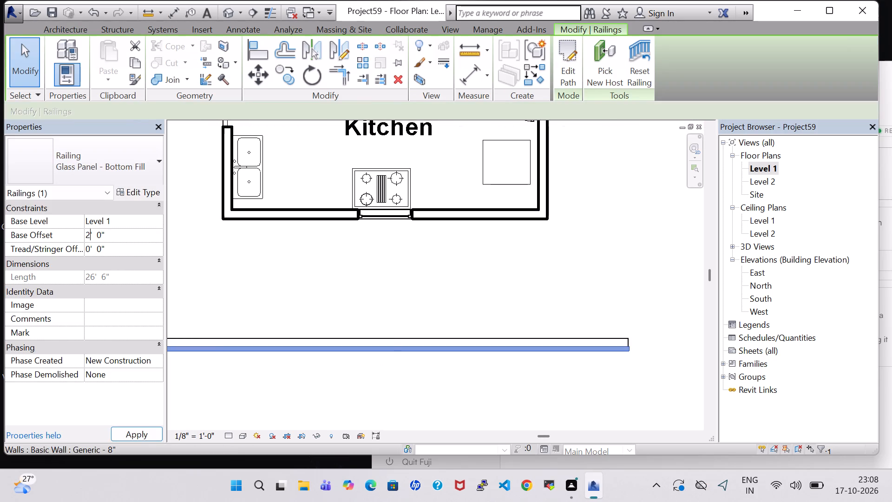
pyautogui.click(143, 435)
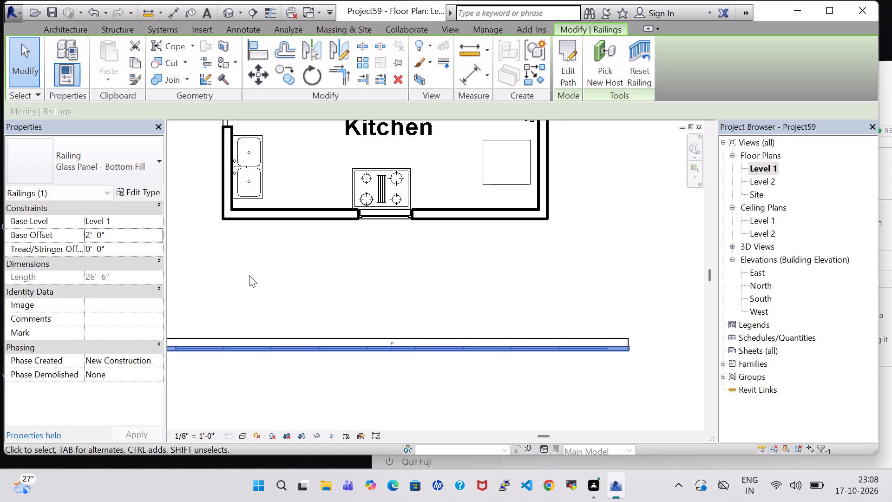
# Extend the west boundary railing's path south to the outer corner of the wall, making it 15' 9" long.
pyautogui.moveTo(250, 275); pyautogui.dragTo(480, 277, button='middle')
pyautogui.click(384, 290)
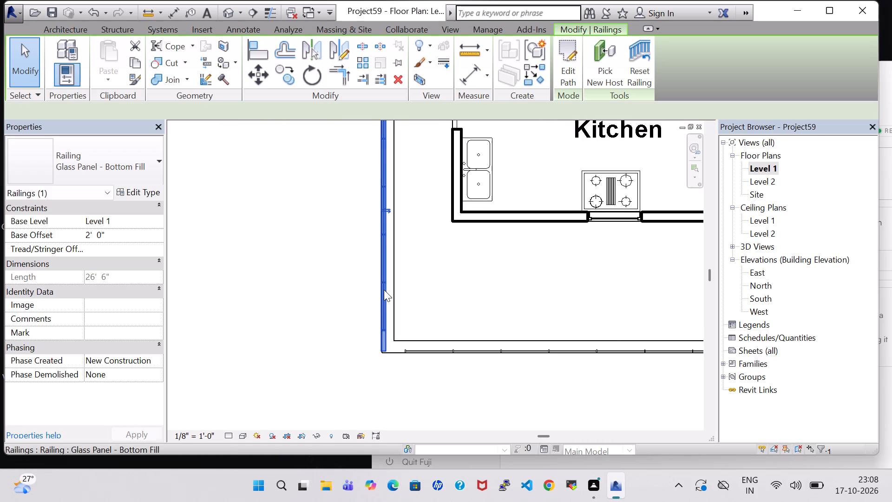
pyautogui.click(453, 295)
pyautogui.scroll(5, 386, 292)
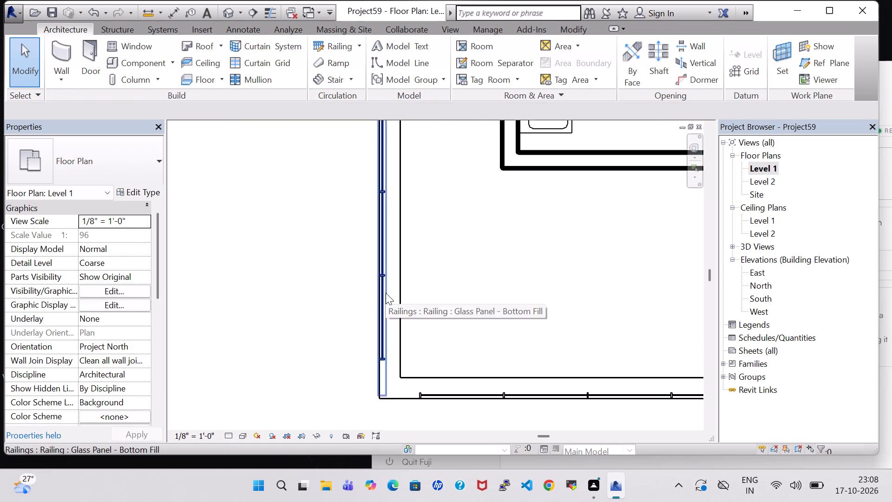
pyautogui.scroll(2, 386, 293)
pyautogui.click(379, 296)
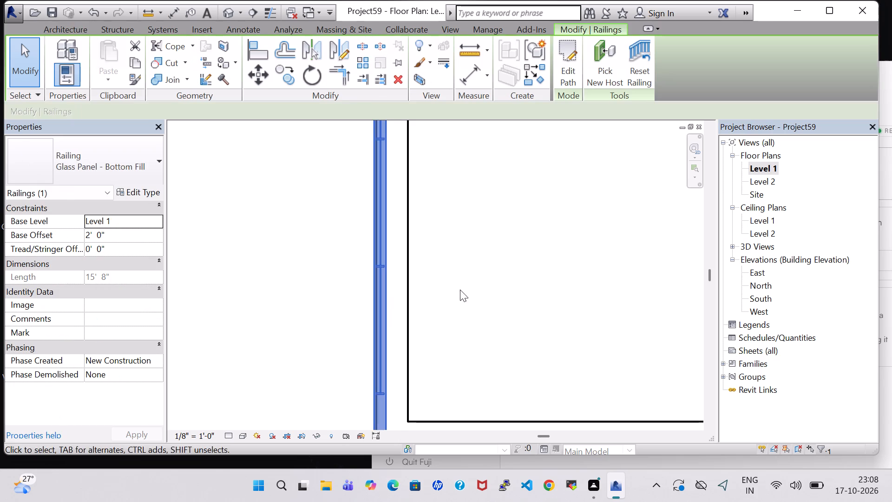
pyautogui.click(564, 76)
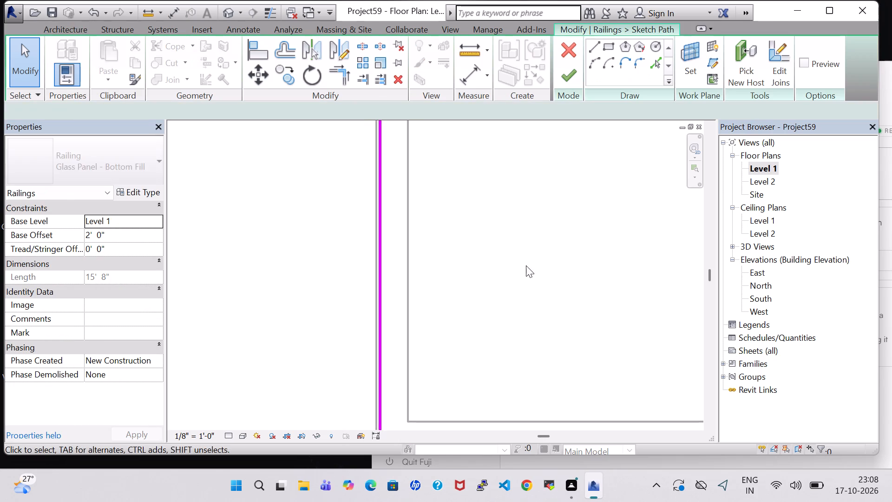
pyautogui.moveTo(509, 398); pyautogui.dragTo(510, 288, button='middle')
pyautogui.scroll(1, 509, 398)
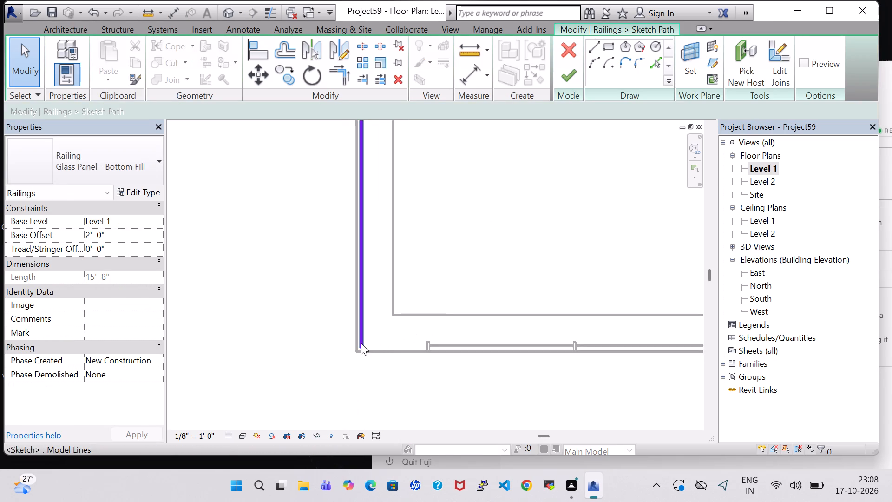
pyautogui.click(363, 344)
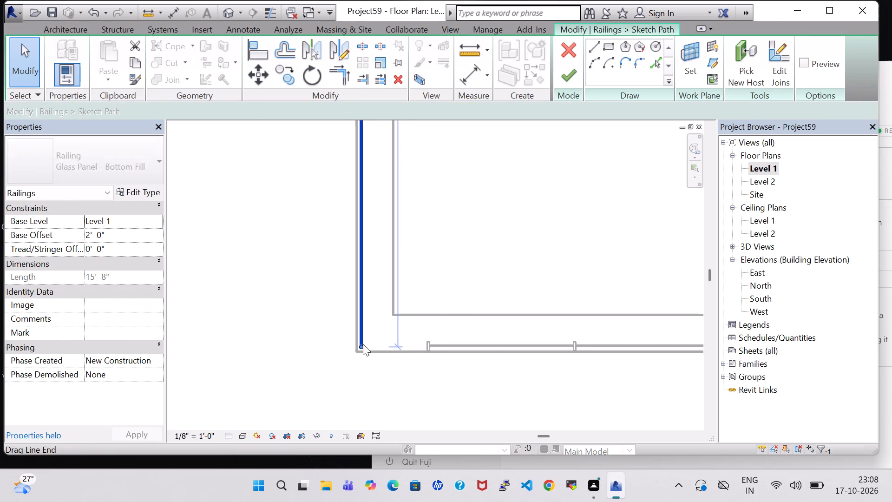
pyautogui.click(361, 346)
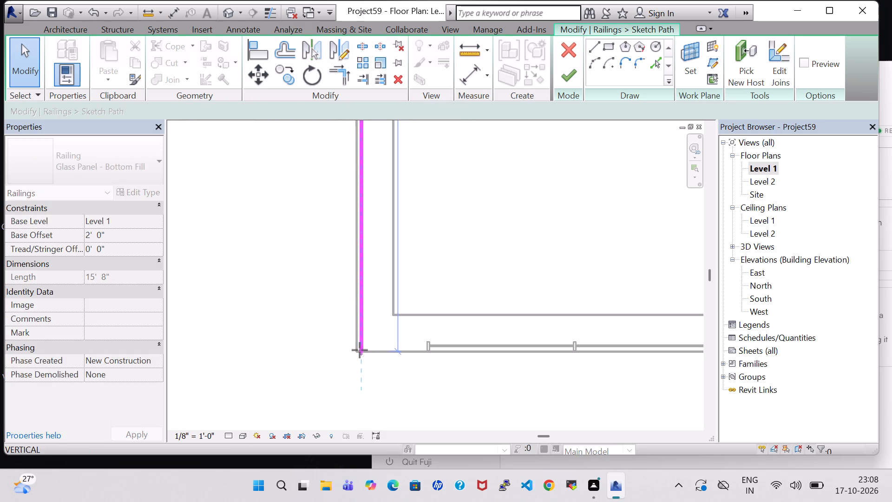
pyautogui.click(563, 73)
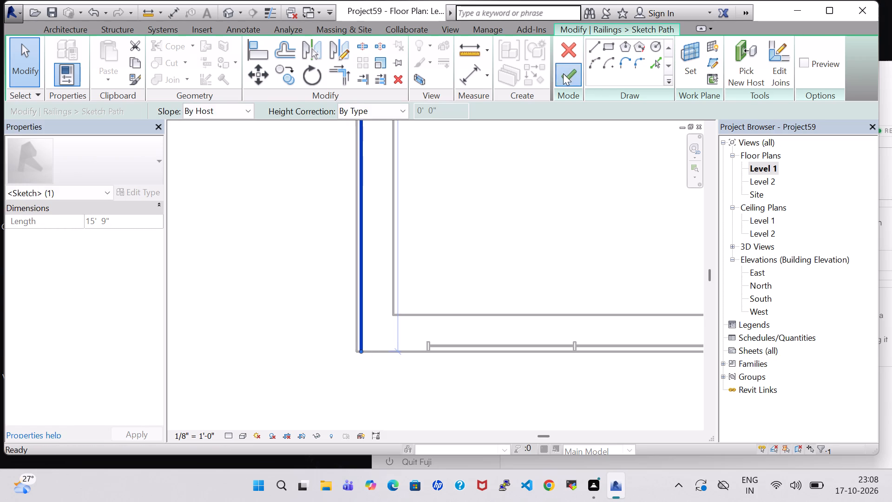
# Inspect the southwest corner where the west and south glass railings meet, and the house front, in the 3D view.
pyautogui.click(224, 13)
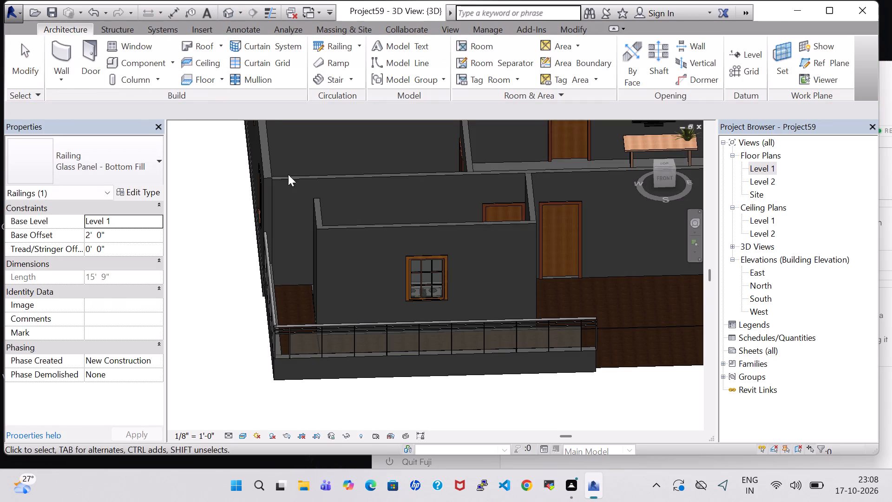
pyautogui.moveTo(289, 292); pyautogui.dragTo(292, 320, button='middle')
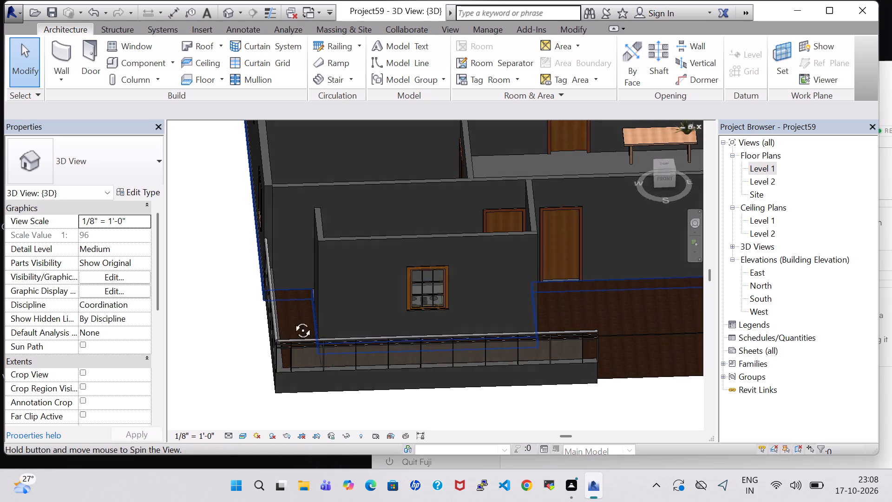
pyautogui.moveTo(292, 320); pyautogui.dragTo(294, 351, button='middle')
pyautogui.scroll(6, 294, 351)
pyautogui.moveTo(309, 403); pyautogui.dragTo(322, 207, button='middle')
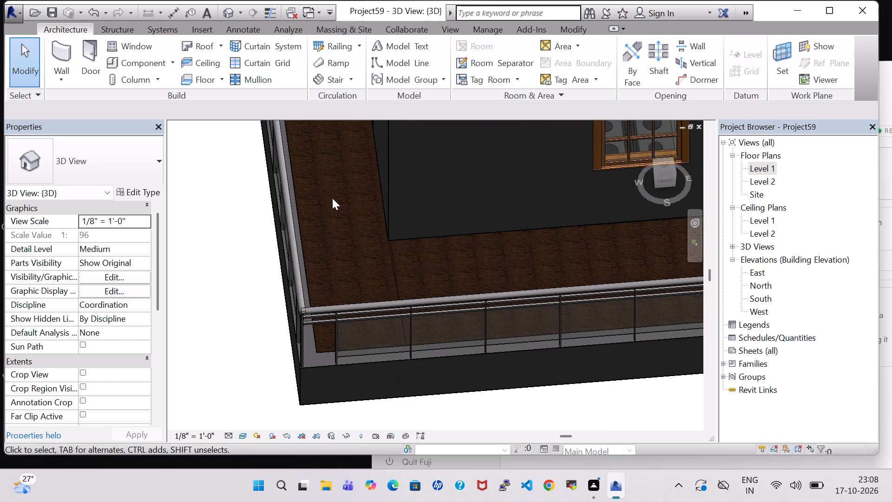
pyautogui.moveTo(335, 209); pyautogui.dragTo(336, 264, button='middle')
pyautogui.moveTo(337, 291); pyautogui.dragTo(339, 191, button='middle')
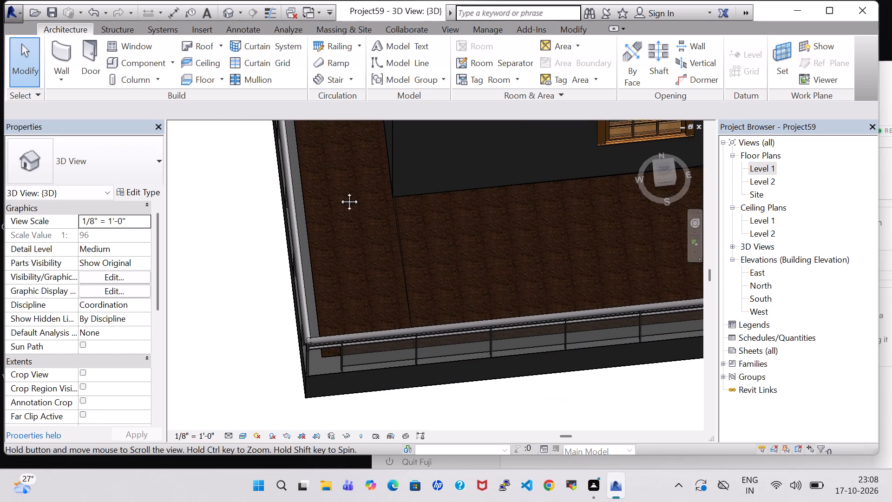
pyautogui.moveTo(339, 191); pyautogui.dragTo(340, 189, button='middle')
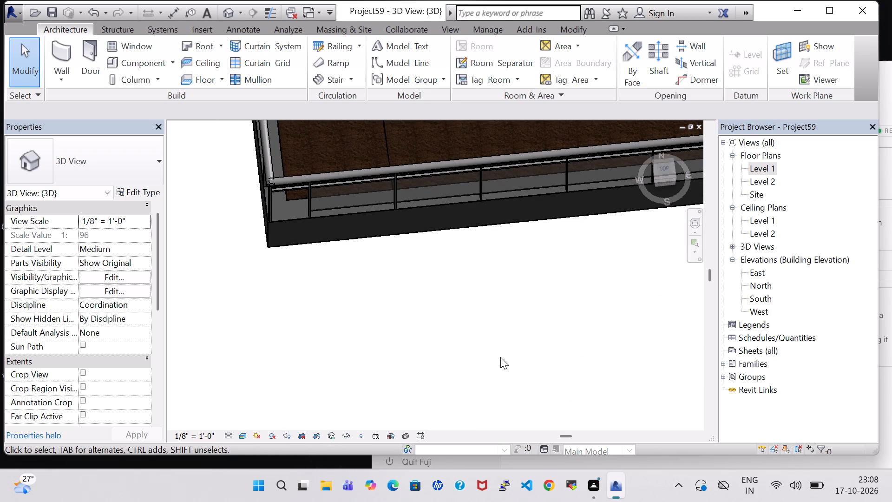
pyautogui.keyDown('shift'); pyautogui.moveTo(499, 360); pyautogui.dragTo(503, 281, button='middle'); pyautogui.keyUp('shift')
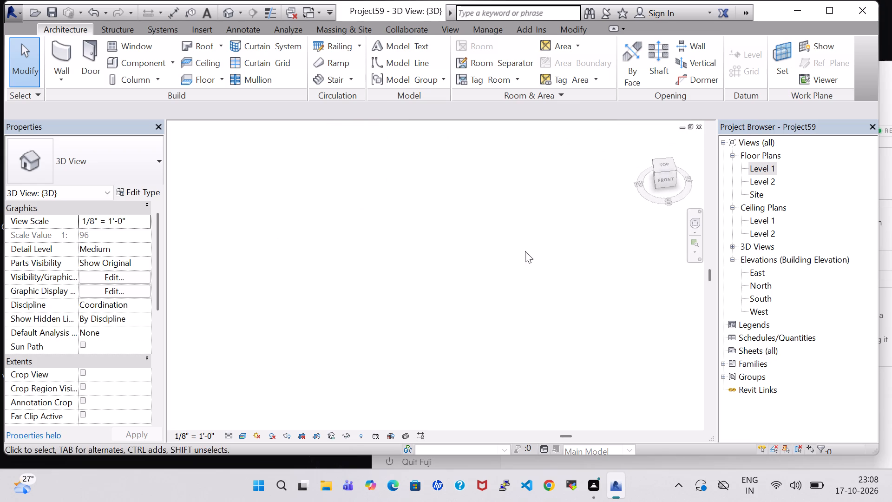
pyautogui.moveTo(525, 251); pyautogui.dragTo(418, 350, button='middle')
pyautogui.click(663, 179)
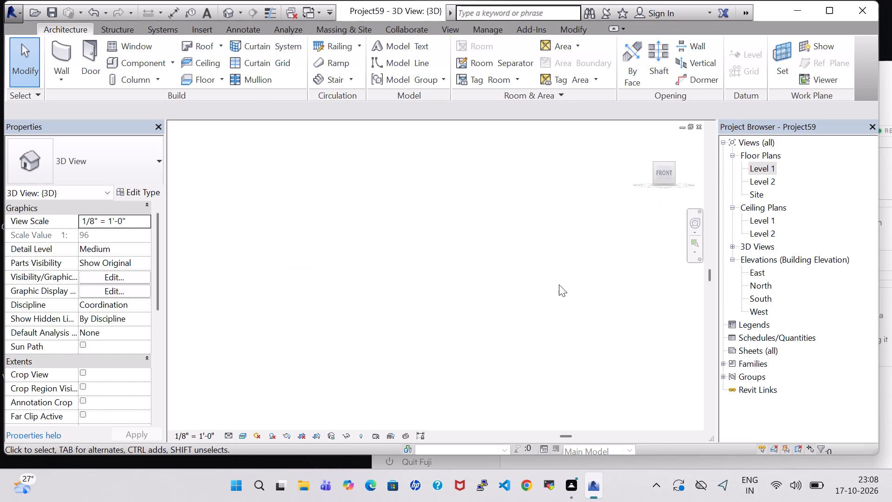
pyautogui.scroll(6, 410, 289)
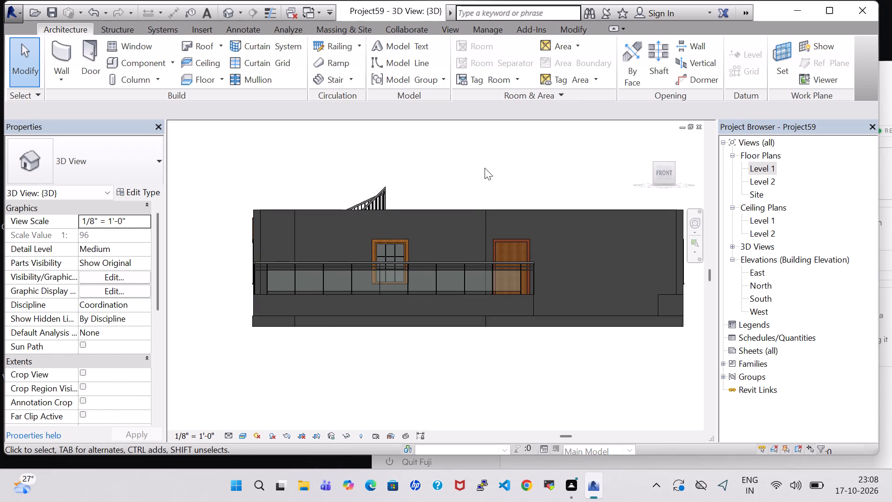
pyautogui.keyDown('shift'); pyautogui.moveTo(485, 168); pyautogui.dragTo(453, 195, button='middle'); pyautogui.keyUp('shift')
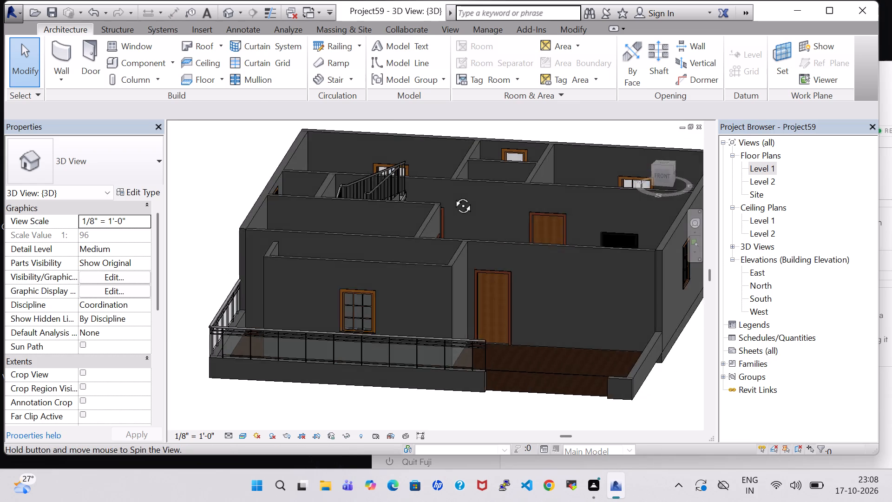
pyautogui.keyDown('shift'); pyautogui.moveTo(453, 195); pyautogui.dragTo(450, 240, button='middle'); pyautogui.keyUp('shift')
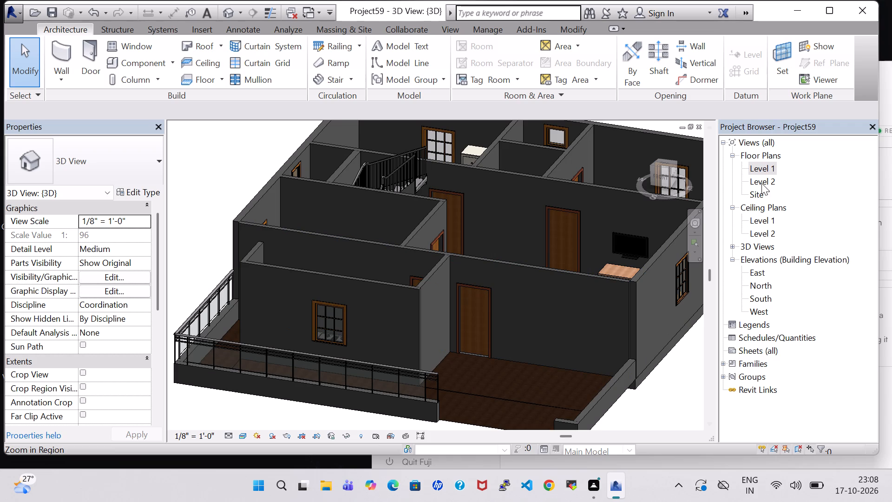
# On Level 1, sketch a Handrail - Rectangular railing 2' 4 1/2" long near the outer edge of the short southeast boundary wall return.
pyautogui.doubleClick(765, 170)
pyautogui.moveTo(600, 288); pyautogui.dragTo(600, 288, button='middle')
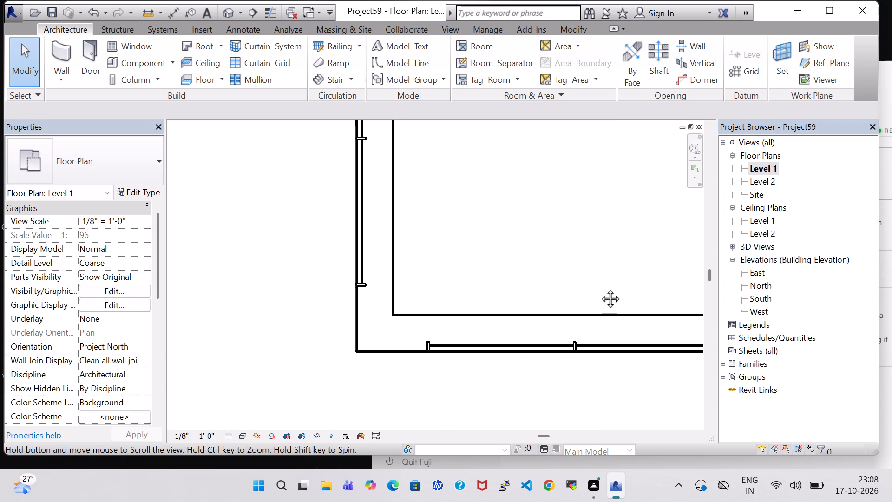
pyautogui.moveTo(600, 288); pyautogui.dragTo(199, 322, button='middle')
pyautogui.scroll(-8, 202, 322)
pyautogui.moveTo(459, 258); pyautogui.dragTo(260, 268, button='middle')
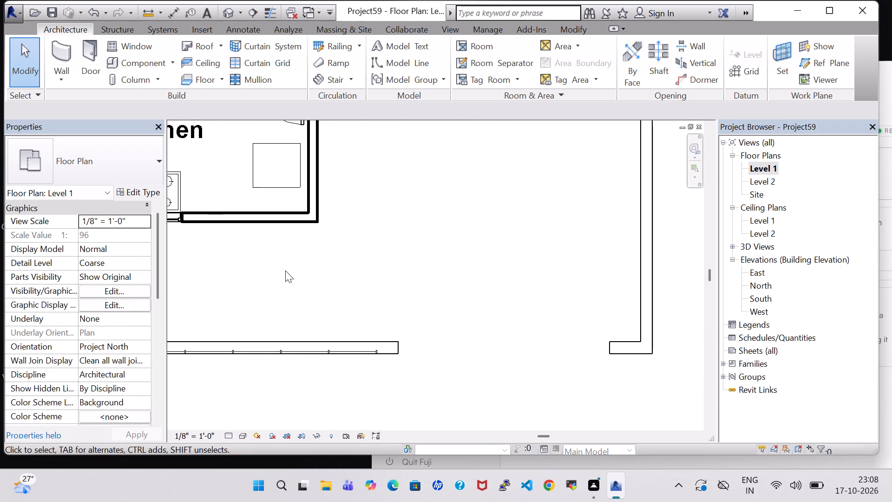
pyautogui.moveTo(490, 271); pyautogui.dragTo(358, 278, button='middle')
pyautogui.scroll(-4, 364, 278)
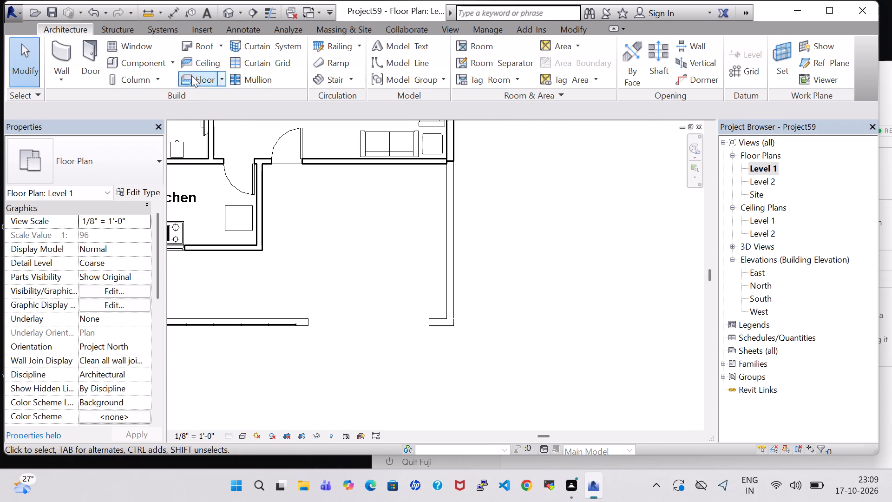
pyautogui.click(324, 50)
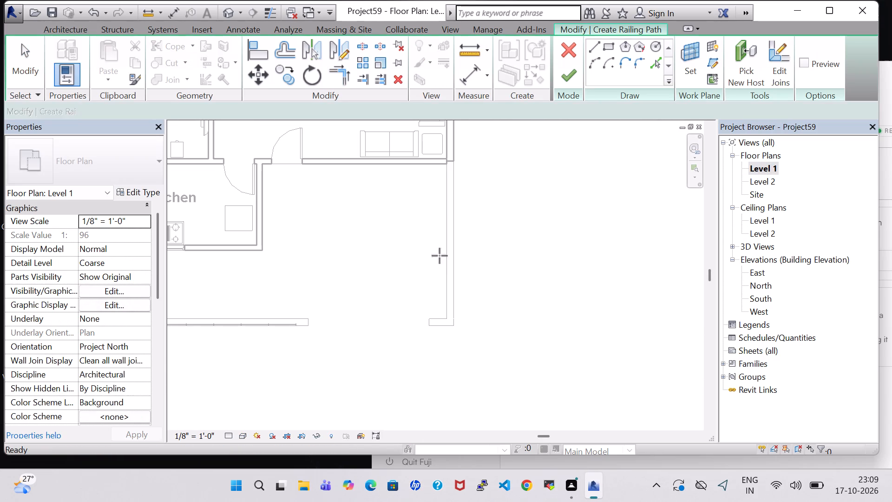
pyautogui.click(429, 320)
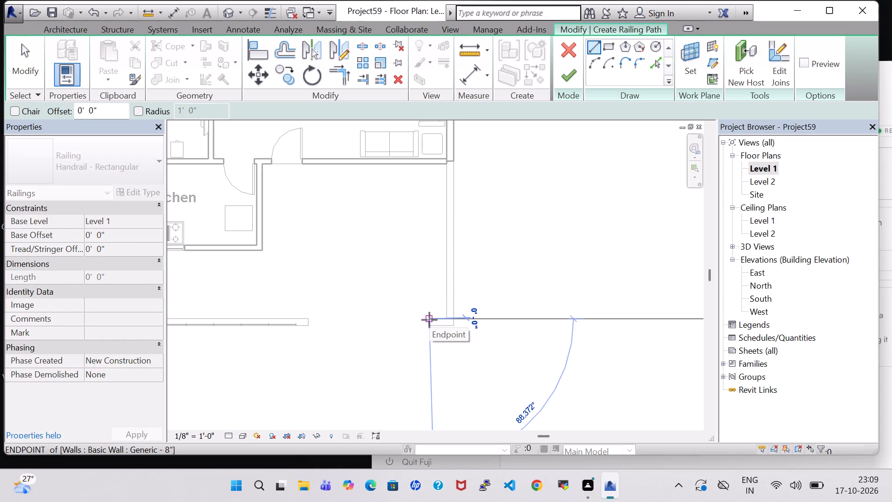
pyautogui.press('Escape')
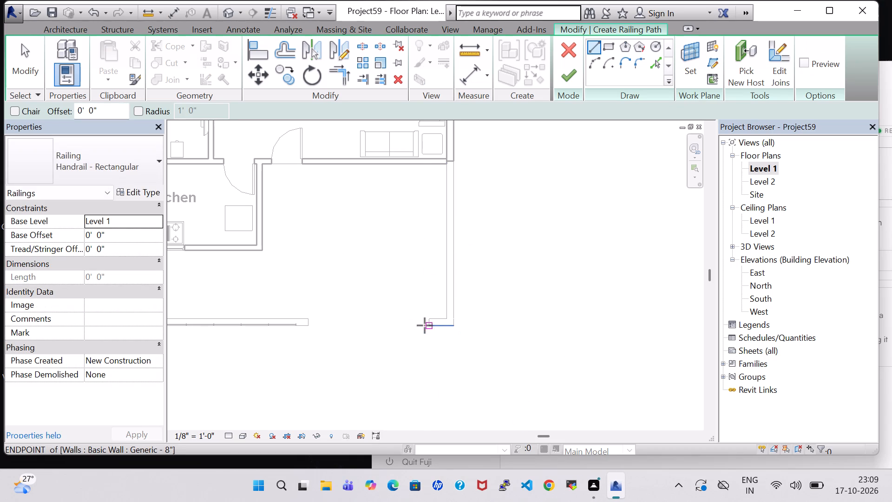
pyautogui.scroll(13, 425, 325)
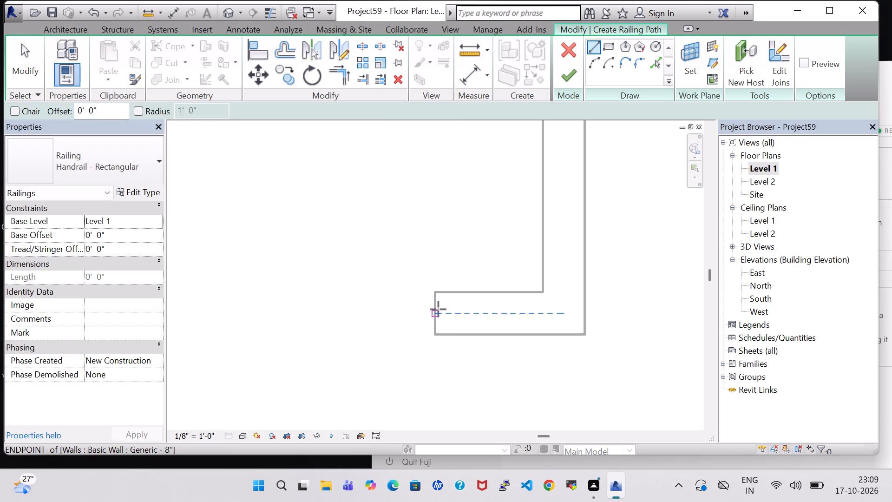
pyautogui.click(435, 327)
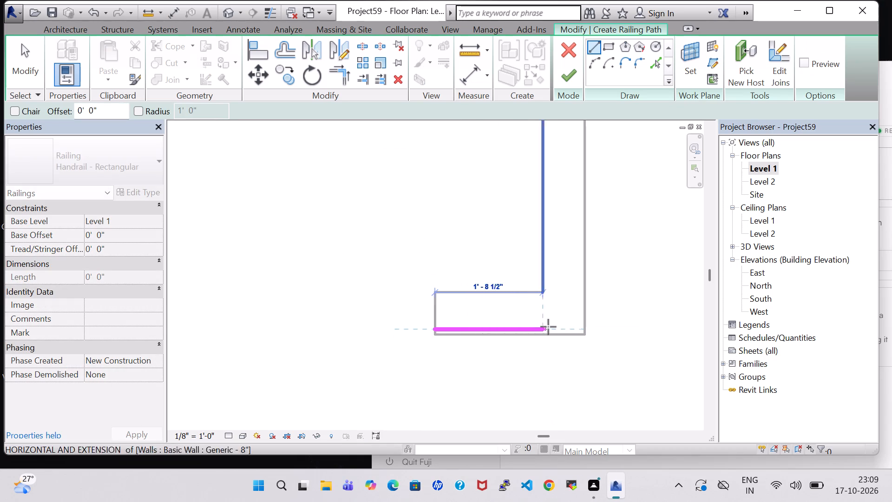
pyautogui.click(584, 327)
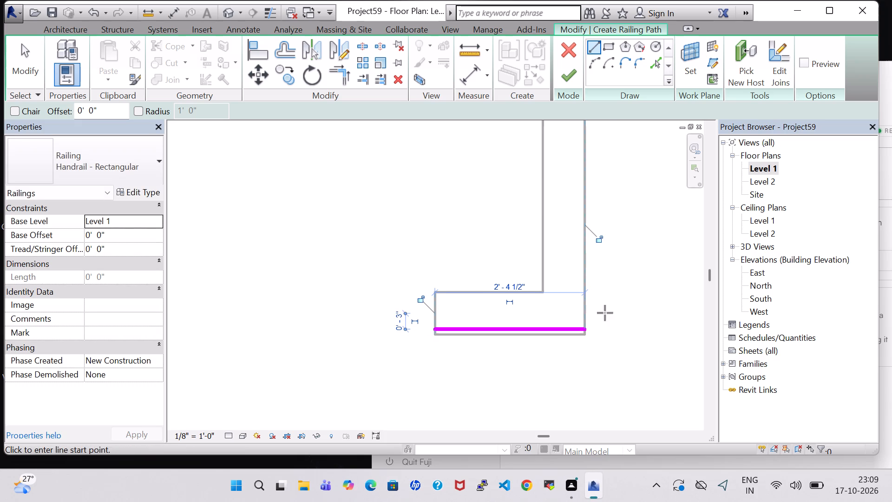
pyautogui.click(568, 74)
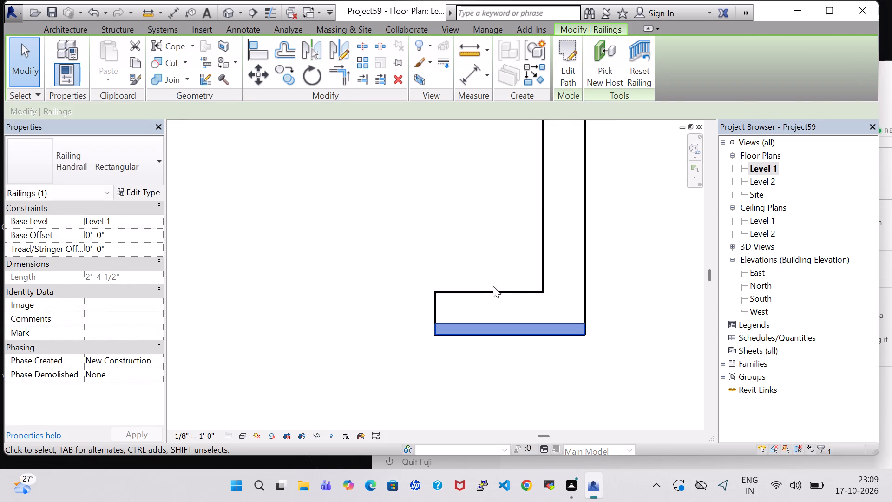
# Change the short southeast return's railing to Glass Panel - Bottom Fill with a base offset of 2' 0".
pyautogui.click(449, 224)
pyautogui.click(473, 323)
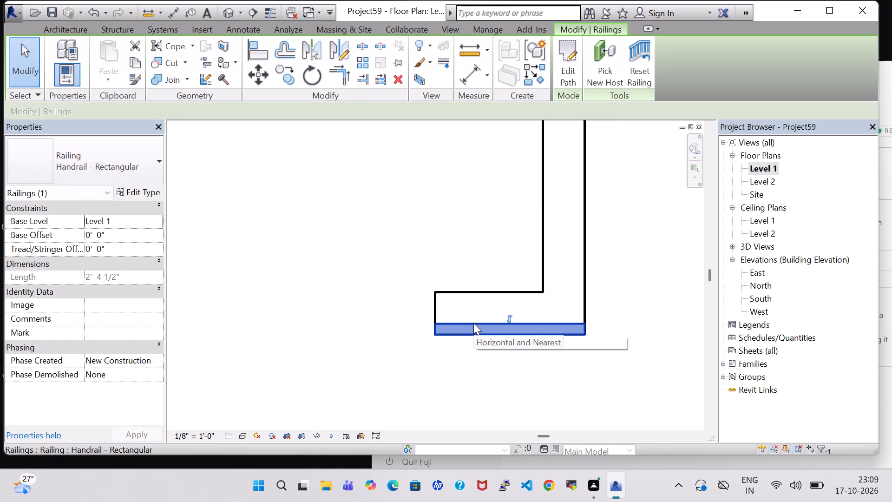
pyautogui.click(128, 159)
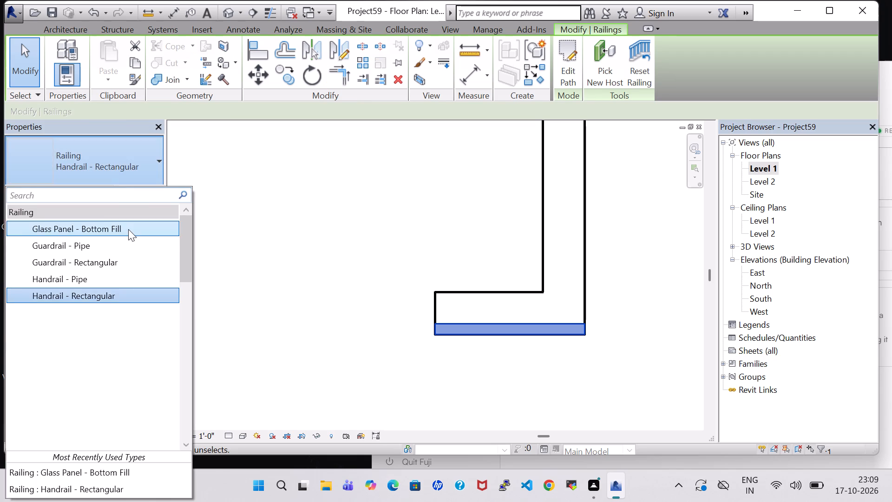
pyautogui.click(128, 229)
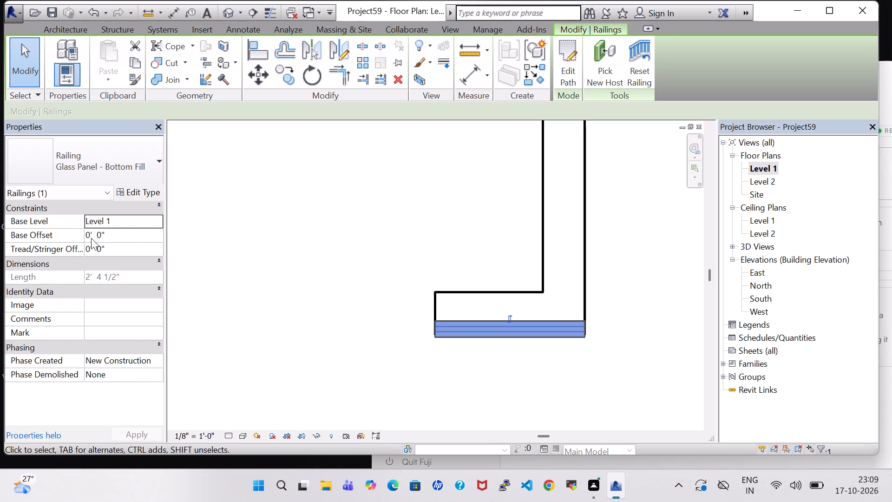
pyautogui.click(91, 238)
pyautogui.press('BackSpace')
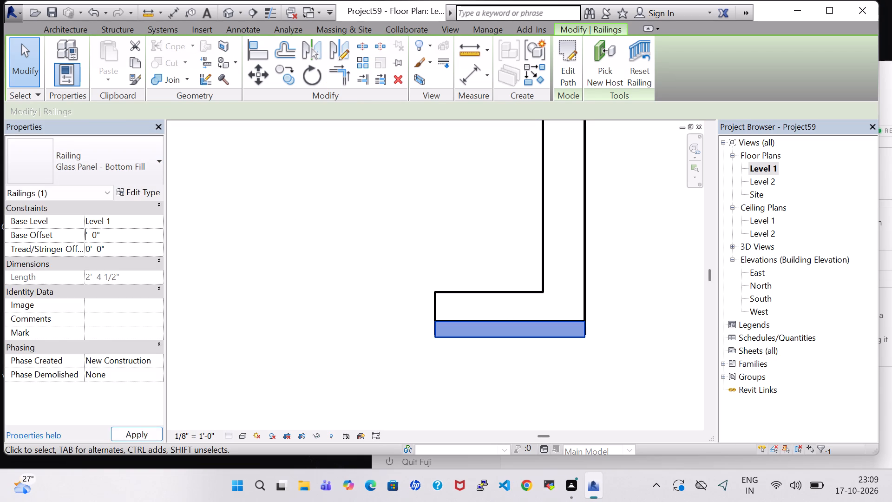
pyautogui.press('2')
pyautogui.click(144, 435)
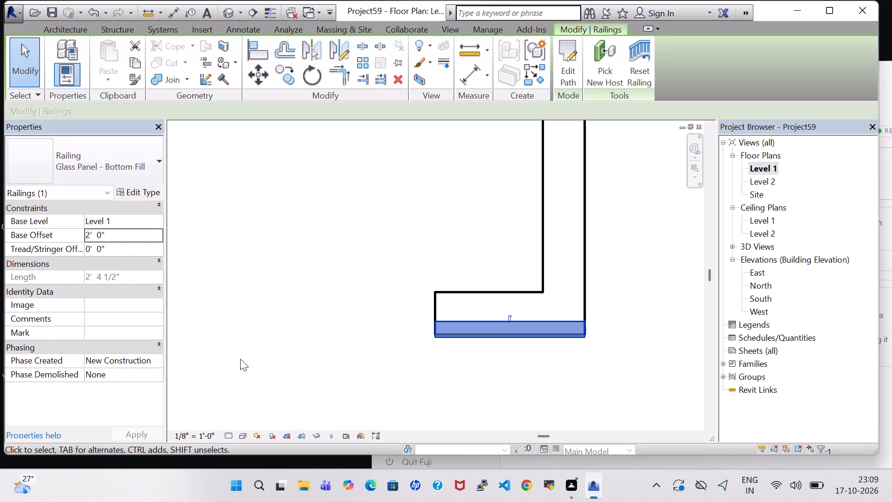
pyautogui.click(658, 258)
# Sketch a Handrail - Rectangular railing 15' 10" long near the east boundary wall's outer edge, from the house corner to the southeast corner.
pyautogui.click(585, 233)
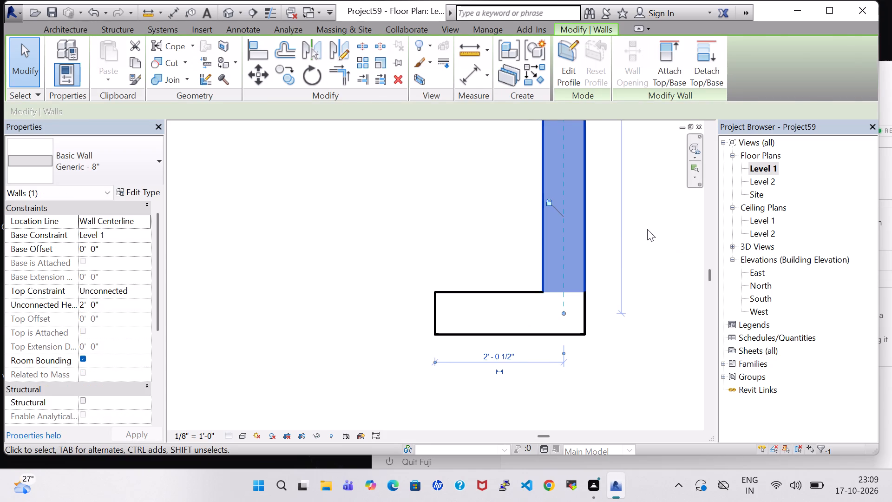
pyautogui.click(647, 229)
pyautogui.click(337, 48)
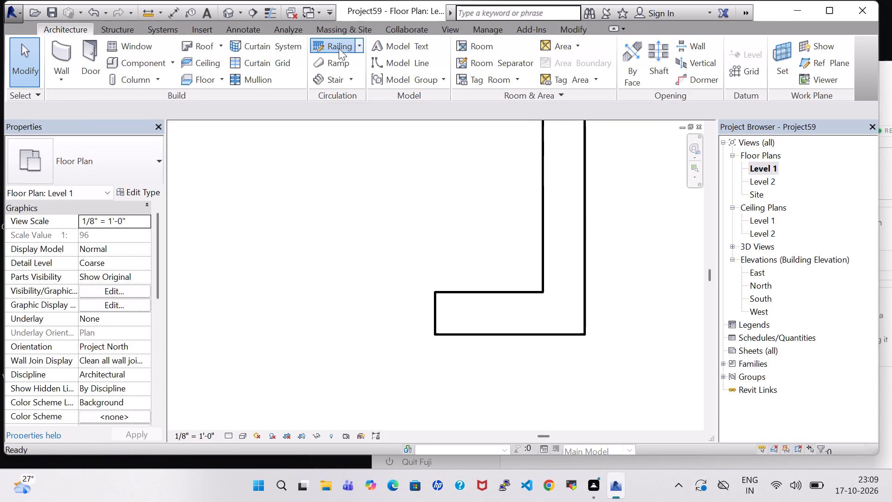
pyautogui.moveTo(629, 171); pyautogui.dragTo(603, 284, button='middle')
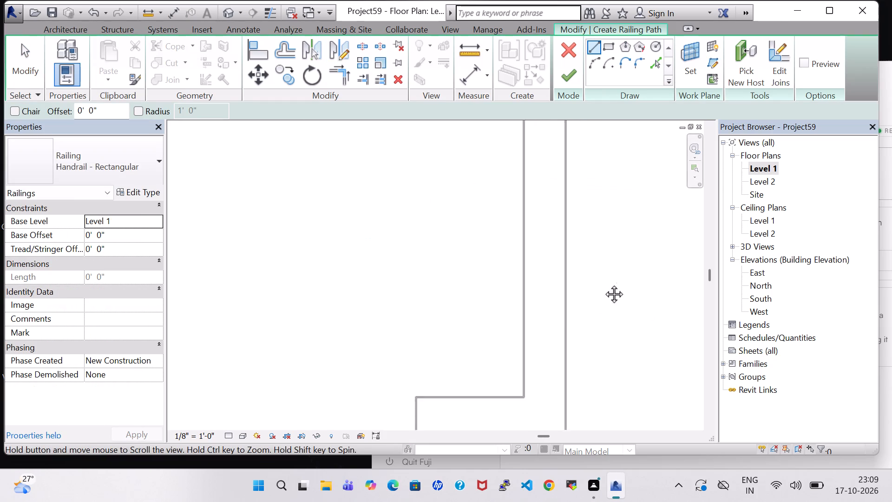
pyautogui.moveTo(603, 284); pyautogui.dragTo(590, 297, button='middle')
pyautogui.scroll(-4, 595, 299)
pyautogui.moveTo(610, 230); pyautogui.dragTo(591, 384, button='middle')
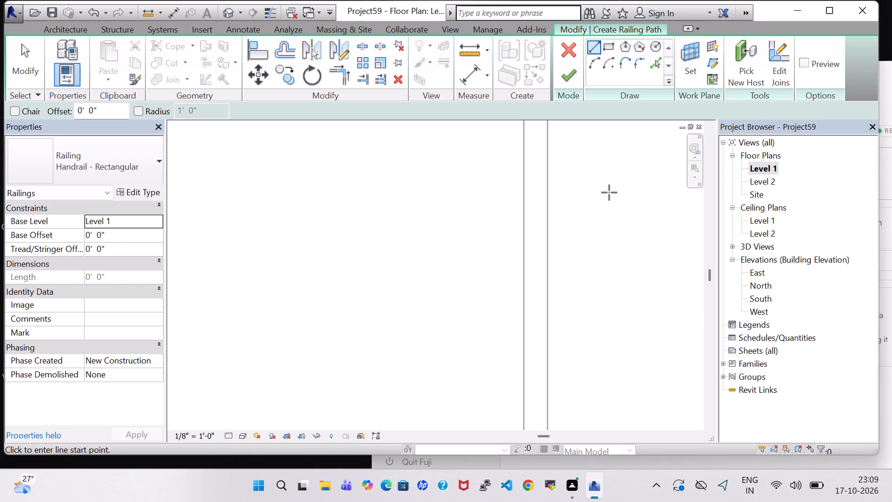
pyautogui.scroll(-6, 609, 194)
pyautogui.moveTo(608, 197); pyautogui.dragTo(588, 310, button='middle')
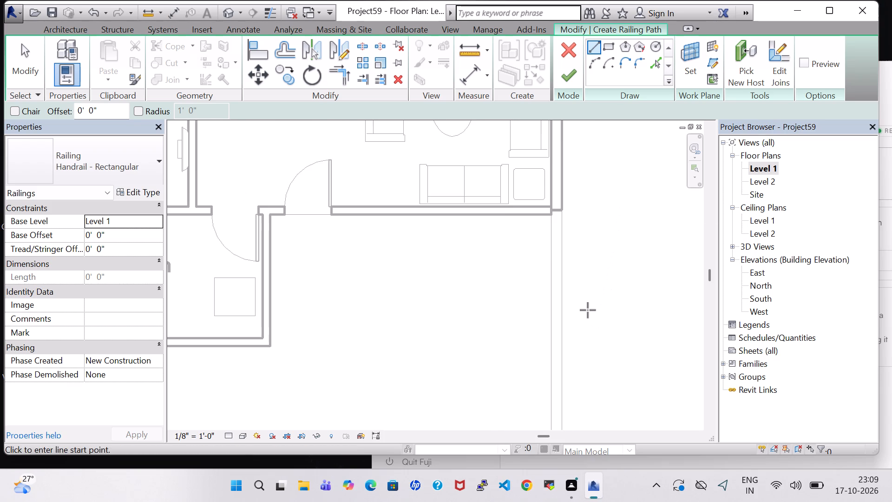
pyautogui.scroll(3, 559, 212)
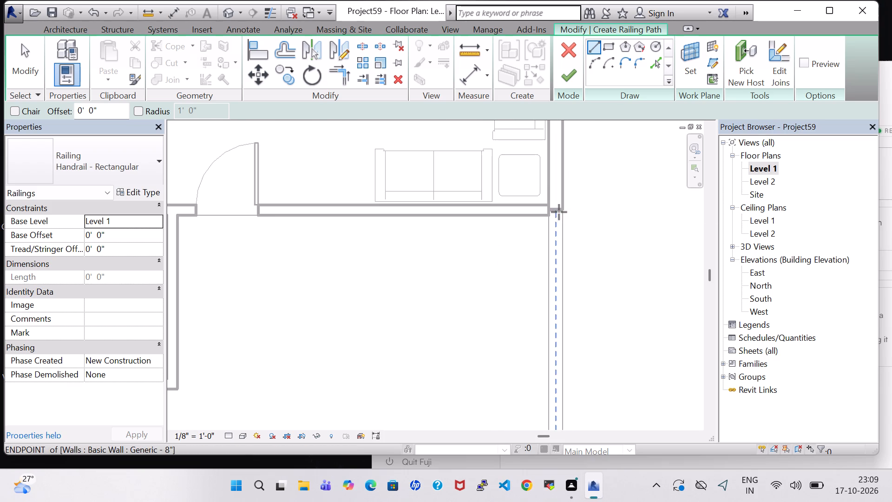
pyautogui.scroll(4, 559, 213)
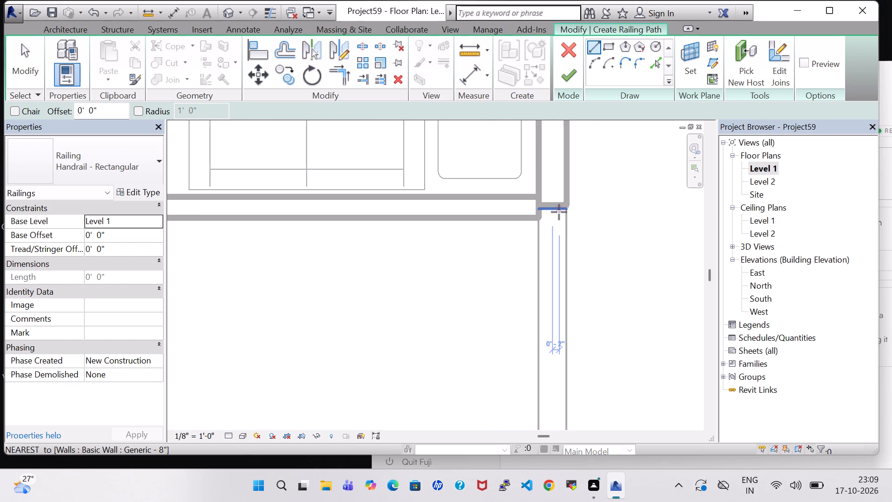
pyautogui.scroll(7, 562, 211)
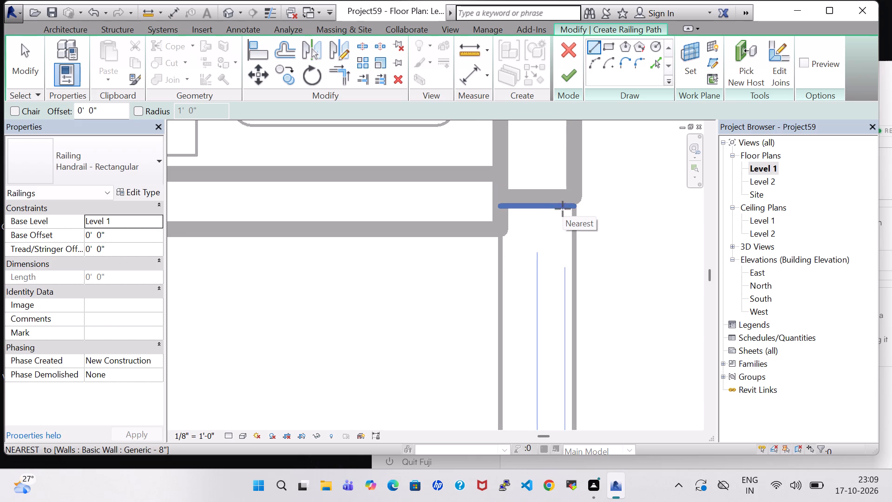
pyautogui.click(564, 209)
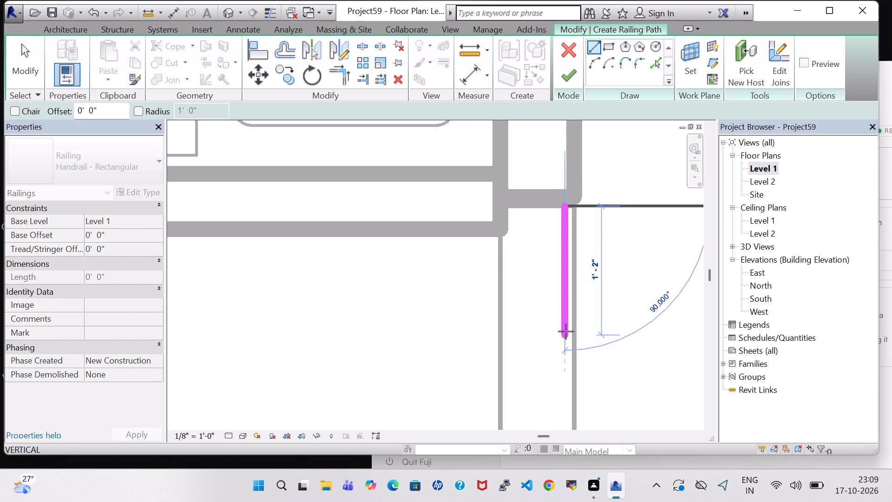
pyautogui.moveTo(566, 331); pyautogui.dragTo(557, 243, button='middle')
pyautogui.scroll(1, 557, 243)
pyautogui.scroll(-4, 564, 276)
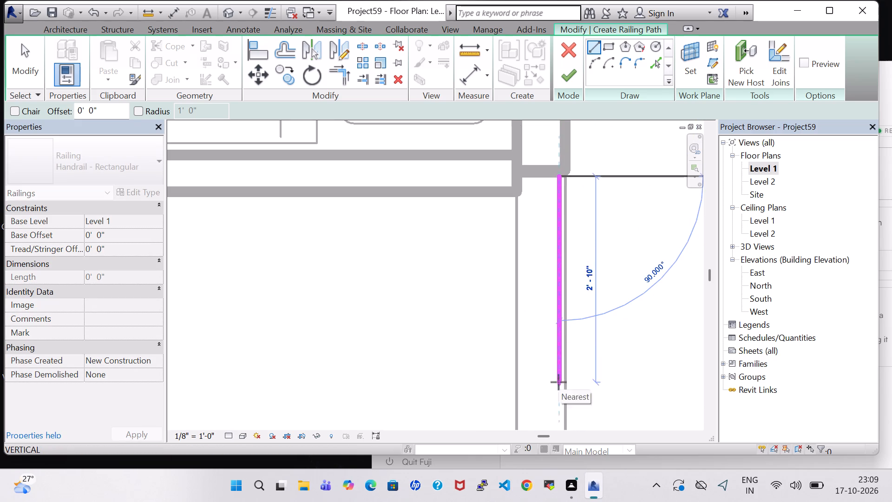
pyautogui.moveTo(558, 382); pyautogui.dragTo(553, 212, button='middle')
pyautogui.moveTo(561, 369); pyautogui.dragTo(549, 199, button='middle')
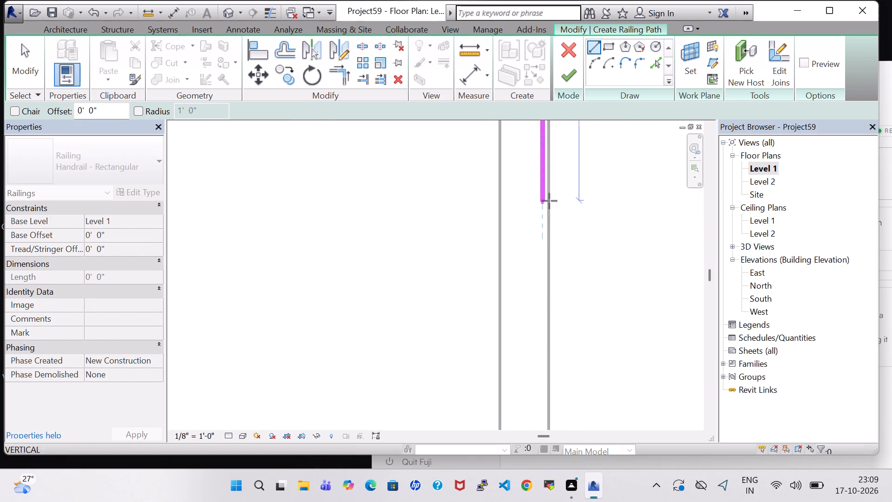
pyautogui.moveTo(552, 378); pyautogui.dragTo(541, 171, button='middle')
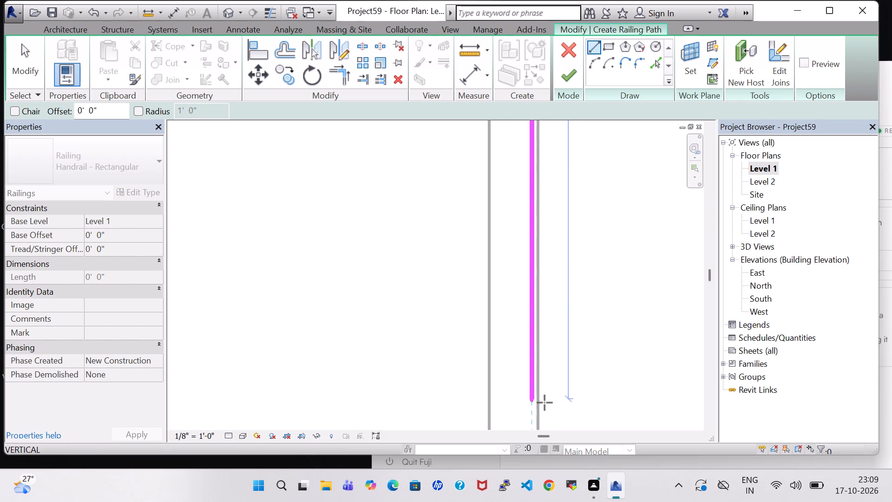
pyautogui.moveTo(544, 403); pyautogui.dragTo(537, 211, button='middle')
pyautogui.moveTo(531, 344); pyautogui.dragTo(511, 191, button='middle')
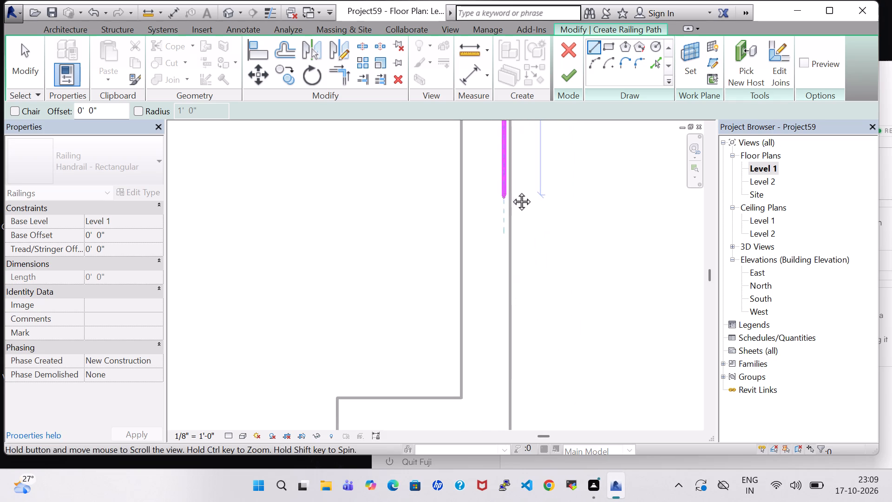
pyautogui.moveTo(511, 191); pyautogui.dragTo(511, 191, button='middle')
pyautogui.moveTo(498, 325); pyautogui.dragTo(473, 130, button='middle')
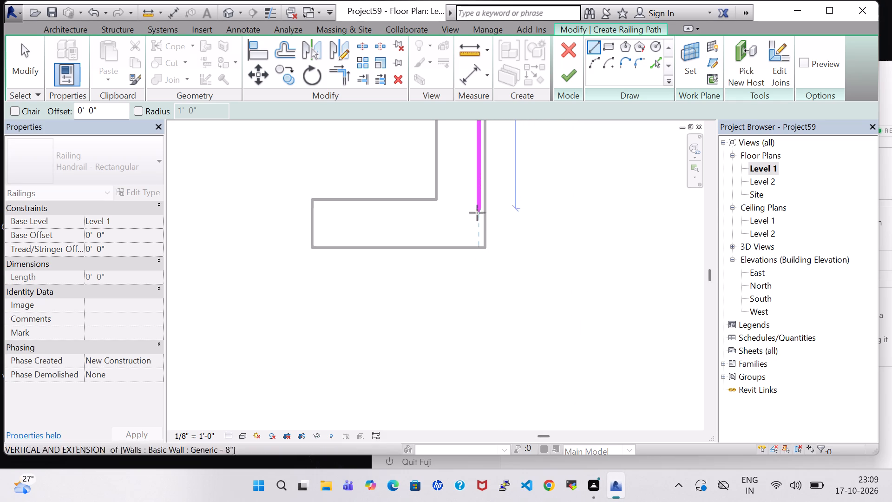
pyautogui.click(479, 240)
pyautogui.click(564, 79)
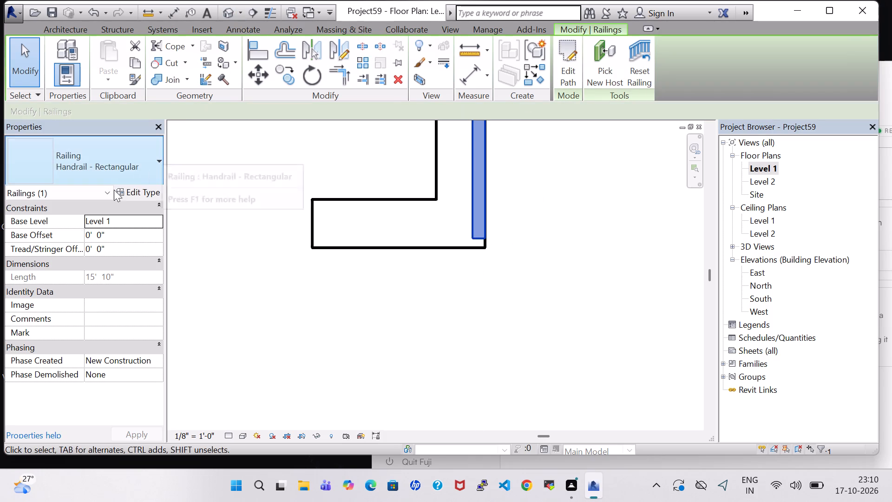
# Set the east boundary railing's base offset to 2' 0".
pyautogui.click(92, 236)
pyautogui.press(';')
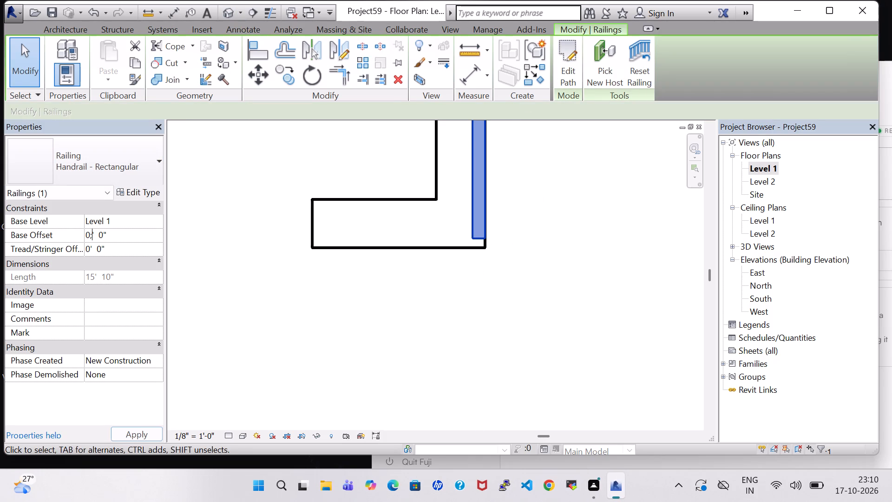
pyautogui.press('BackSpace')
pyautogui.press('BackSpace')
pyautogui.press('2')
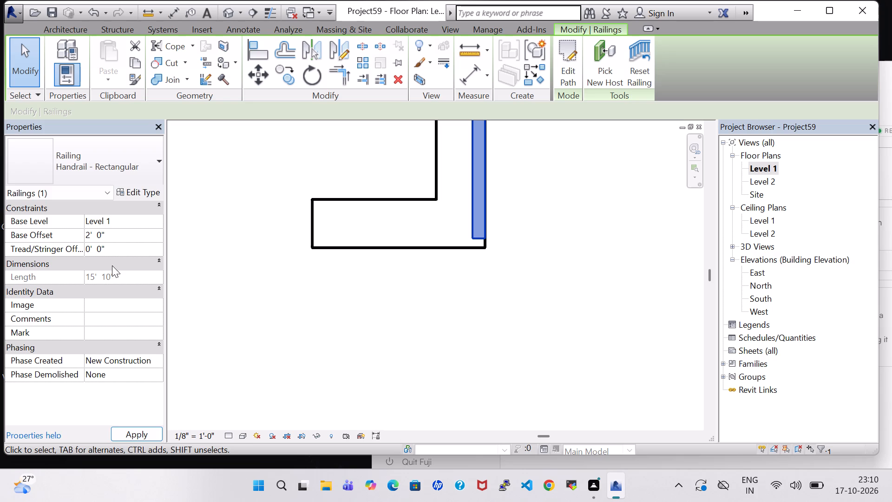
pyautogui.click(121, 174)
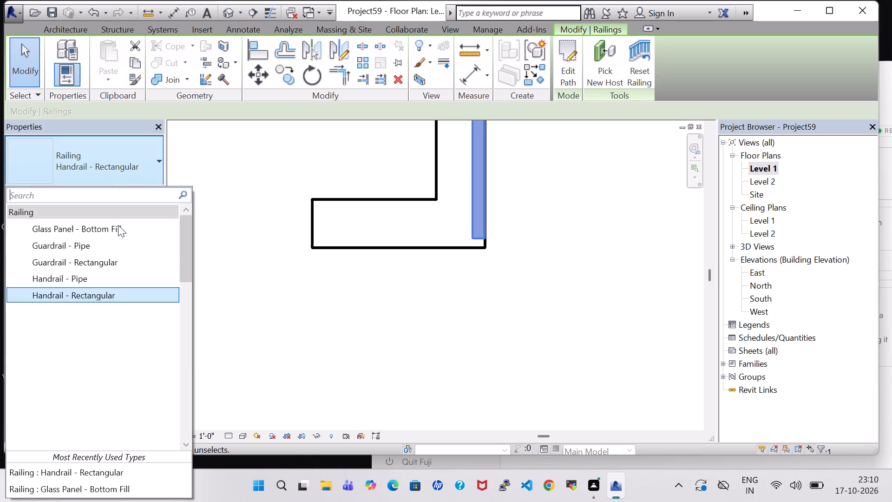
pyautogui.click(118, 220)
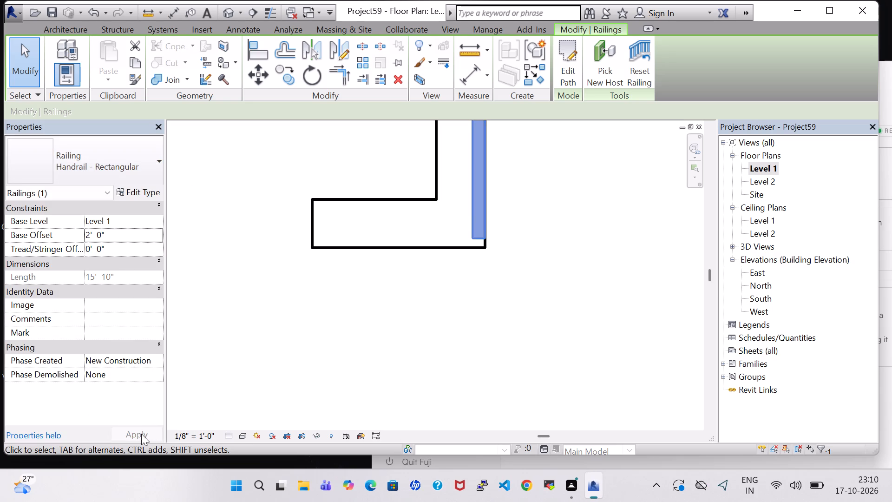
pyautogui.click(204, 417)
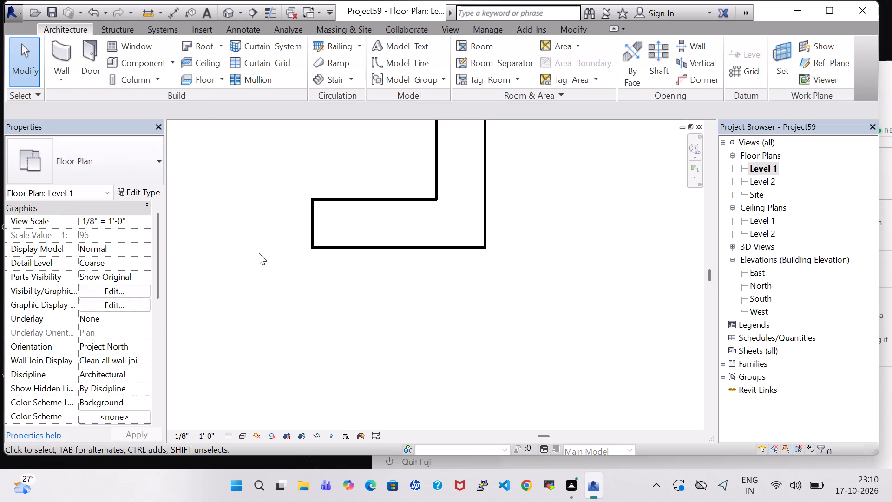
# In the 3D view, change the east boundary railing's type to Glass Panel - Bottom Fill.
pyautogui.click(232, 11)
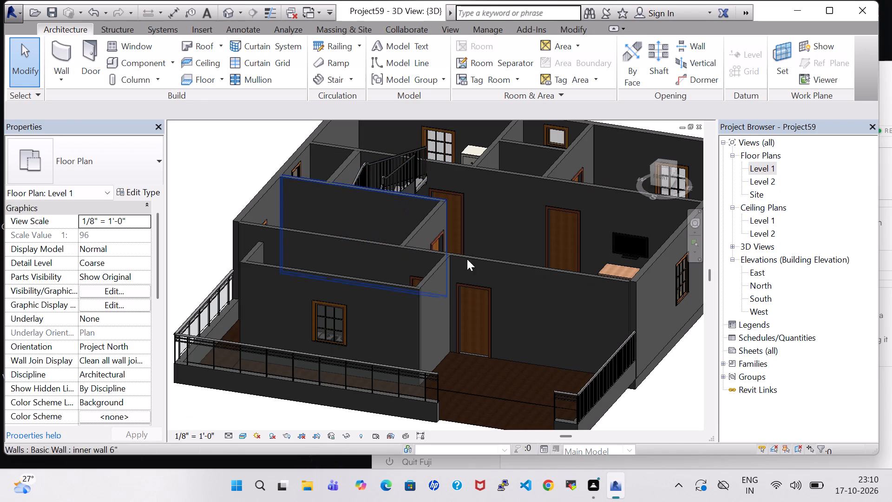
pyautogui.click(598, 382)
pyautogui.click(702, 411)
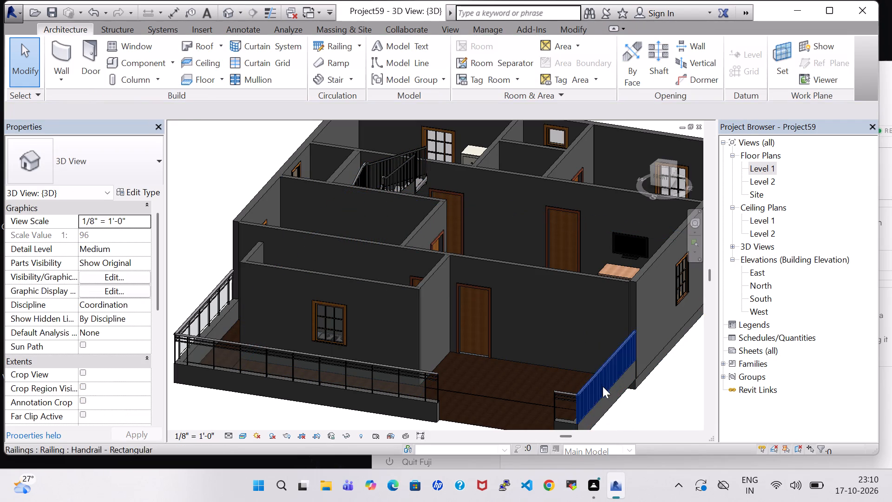
pyautogui.click(597, 377)
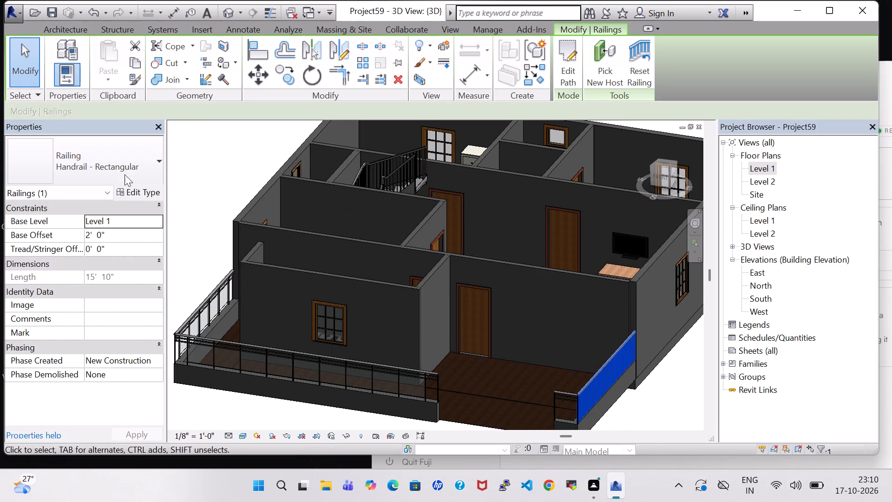
pyautogui.click(125, 162)
pyautogui.click(125, 226)
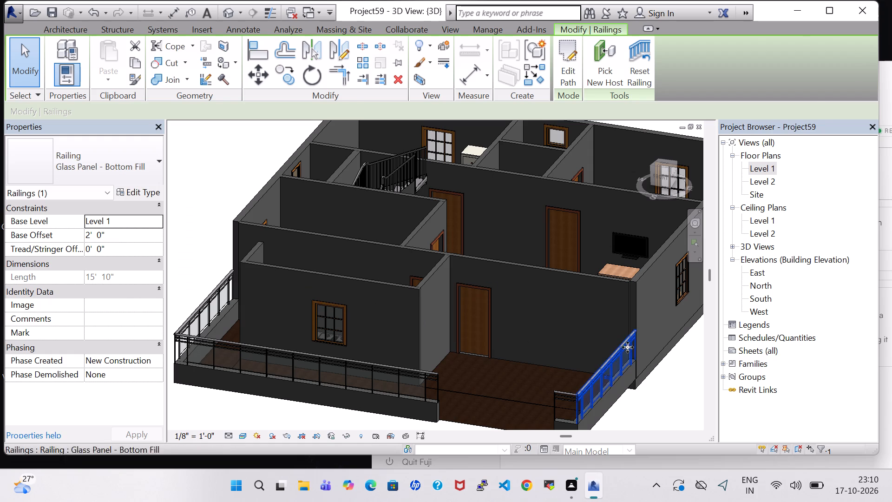
pyautogui.click(685, 394)
# Inspect the glass-railed boundary walls and the front entrance opening in the 3D view.
pyautogui.keyDown('shift'); pyautogui.moveTo(485, 388); pyautogui.dragTo(505, 346, button='middle'); pyautogui.keyUp('shift')
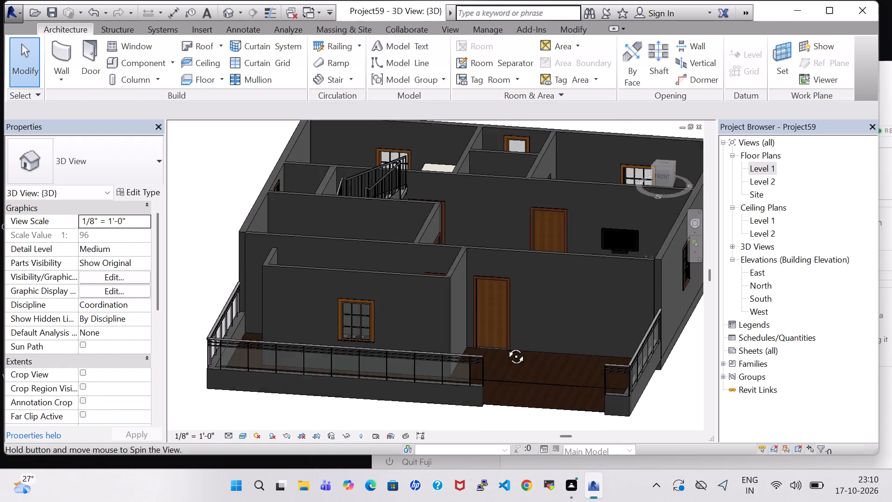
pyautogui.keyDown('shift'); pyautogui.moveTo(505, 346); pyautogui.dragTo(506, 341, button='middle'); pyautogui.keyUp('shift')
pyautogui.middleClick(535, 369)
pyautogui.scroll(1, 535, 369)
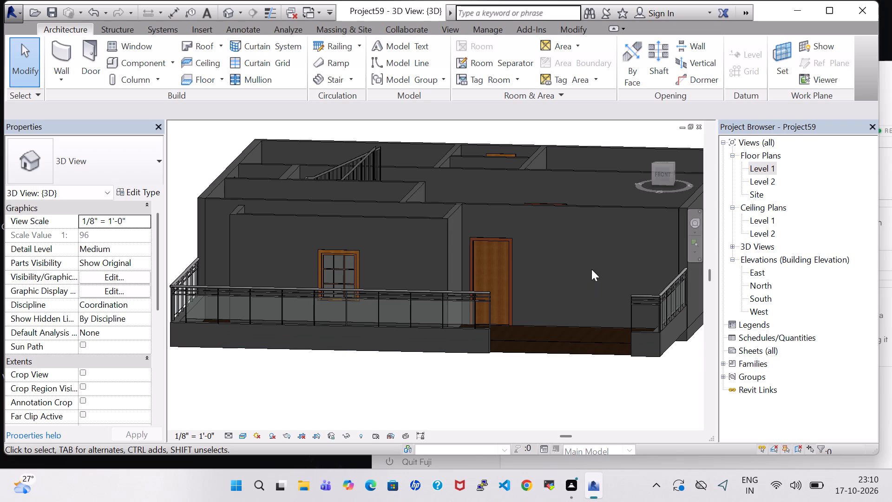
pyautogui.keyDown('shift'); pyautogui.moveTo(570, 229); pyautogui.dragTo(582, 314, button='middle'); pyautogui.keyUp('shift')
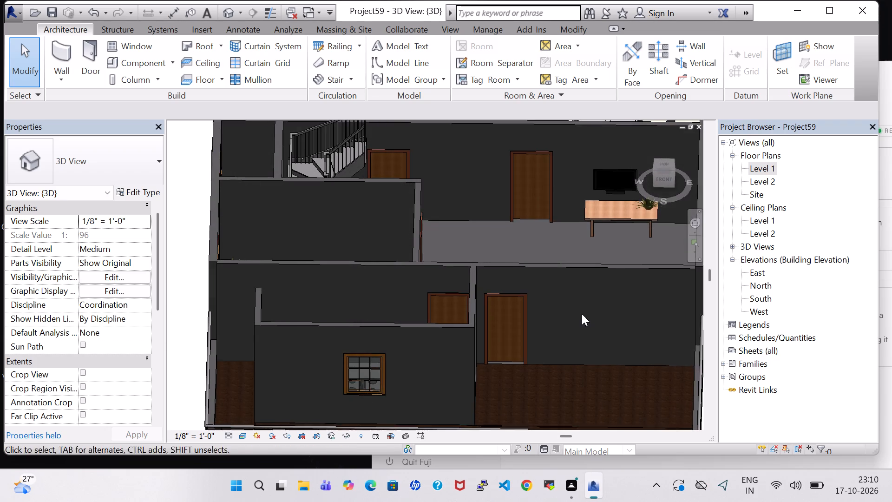
pyautogui.moveTo(582, 314); pyautogui.dragTo(577, 209, button='middle')
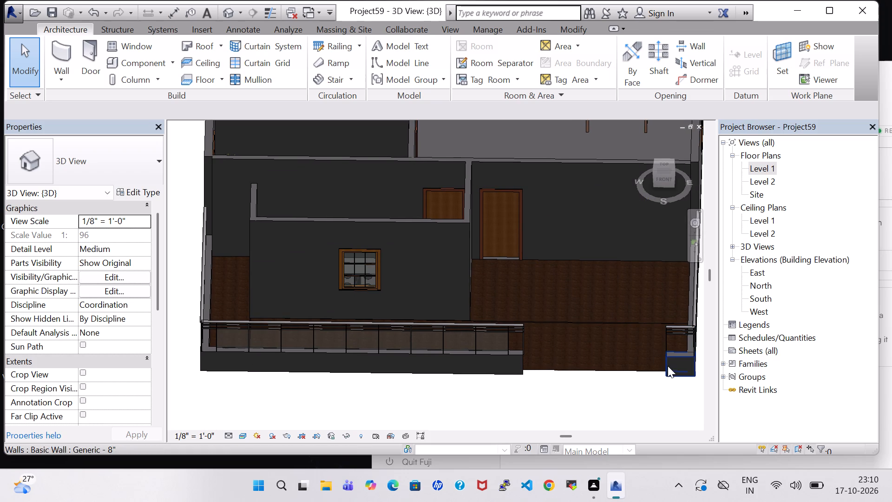
# In the Level 1 plan, place a 9' x 18' - 90 deg parking space running north-south inside the front boundary opening, east of the kitchen.
pyautogui.doubleClick(758, 166)
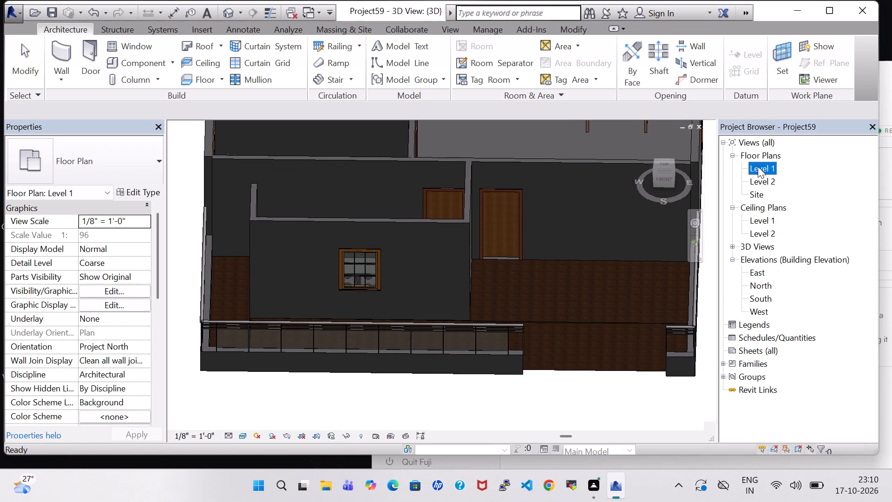
pyautogui.scroll(-8, 528, 243)
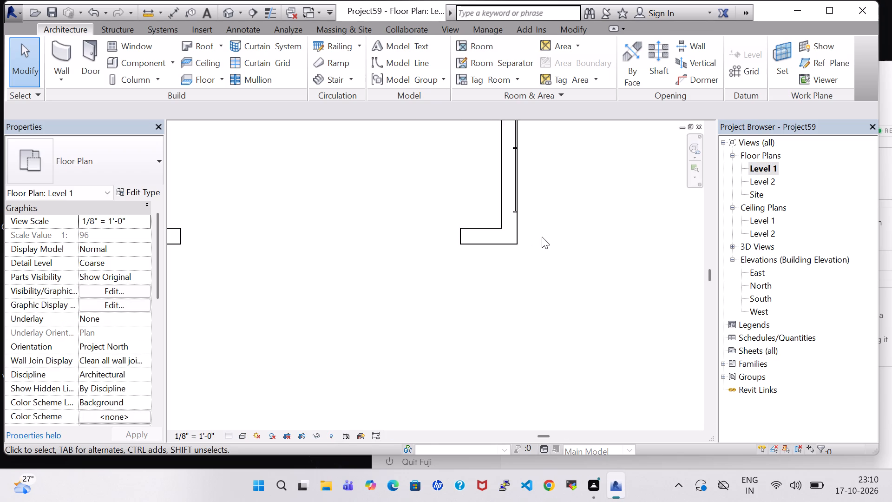
pyautogui.scroll(-5, 542, 237)
pyautogui.moveTo(293, 278); pyautogui.dragTo(339, 319, button='middle')
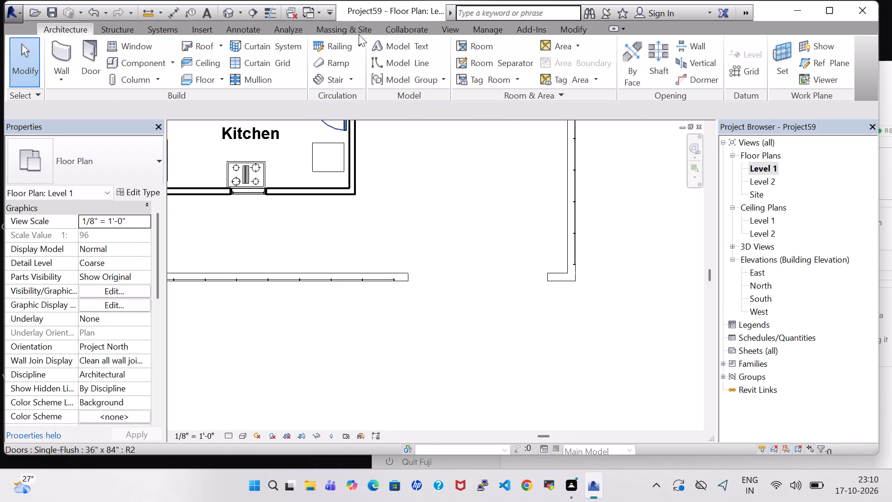
pyautogui.click(355, 34)
pyautogui.click(439, 57)
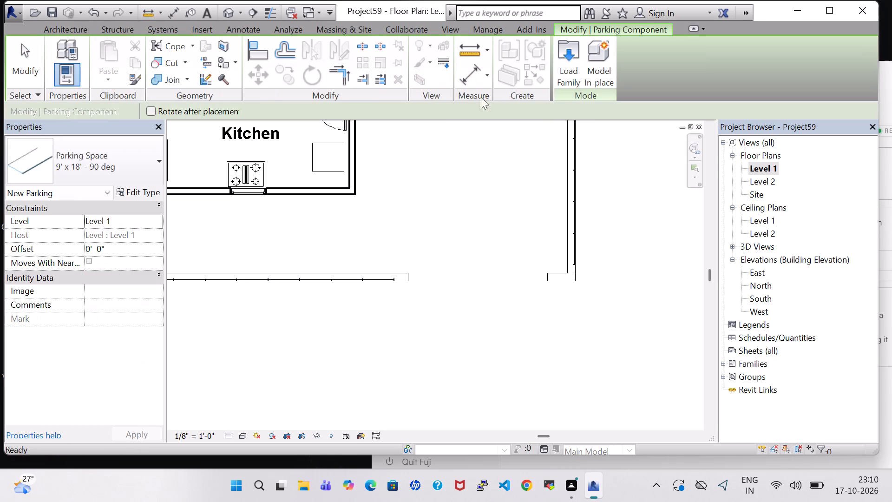
pyautogui.press('space')
pyautogui.press('space')
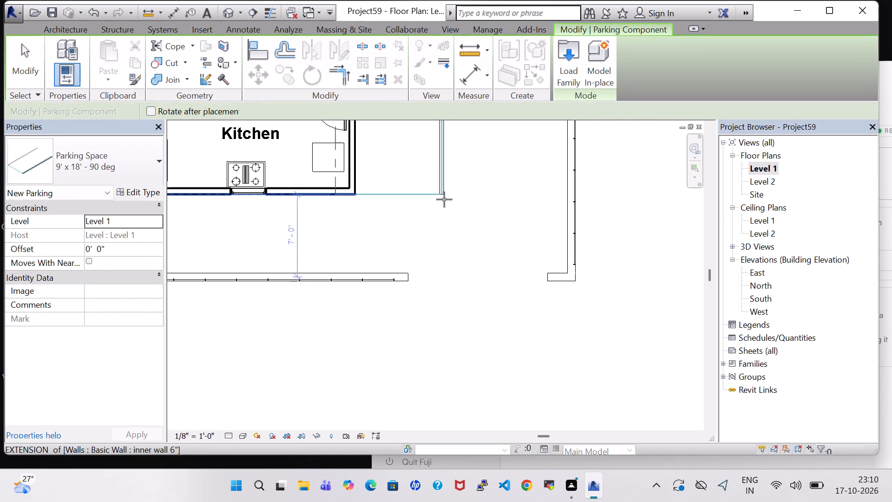
pyautogui.scroll(-5, 492, 357)
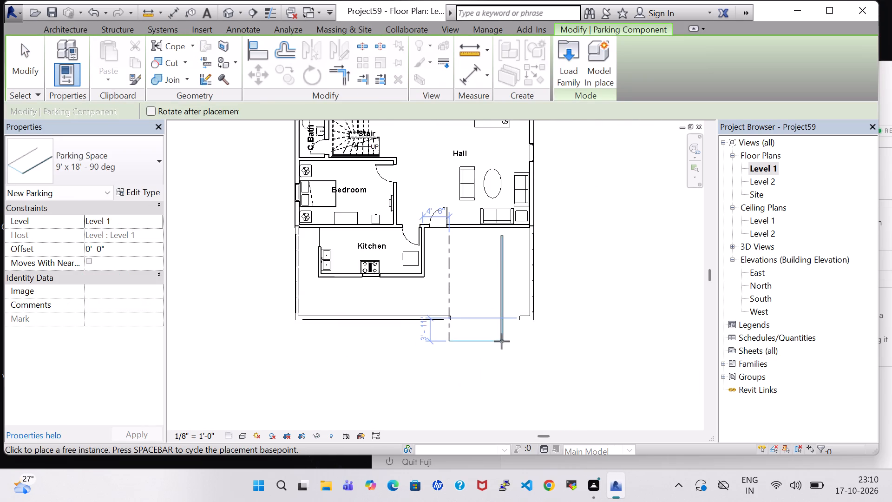
pyautogui.scroll(6, 502, 341)
pyautogui.moveTo(509, 343); pyautogui.dragTo(523, 457, button='middle')
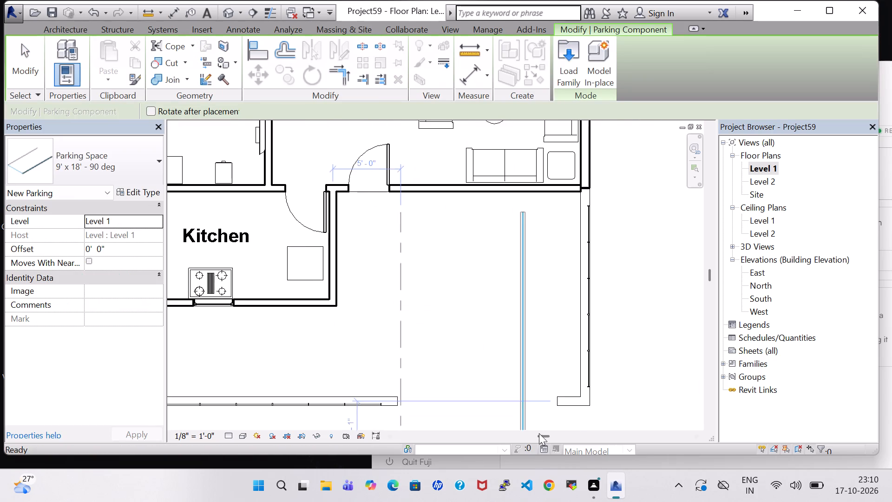
pyautogui.click(544, 393)
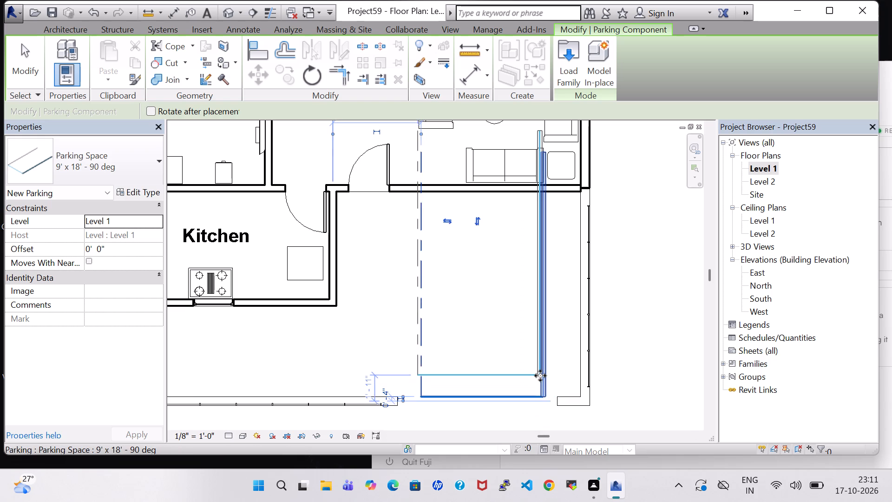
pyautogui.press('Escape')
pyautogui.press('Escape')
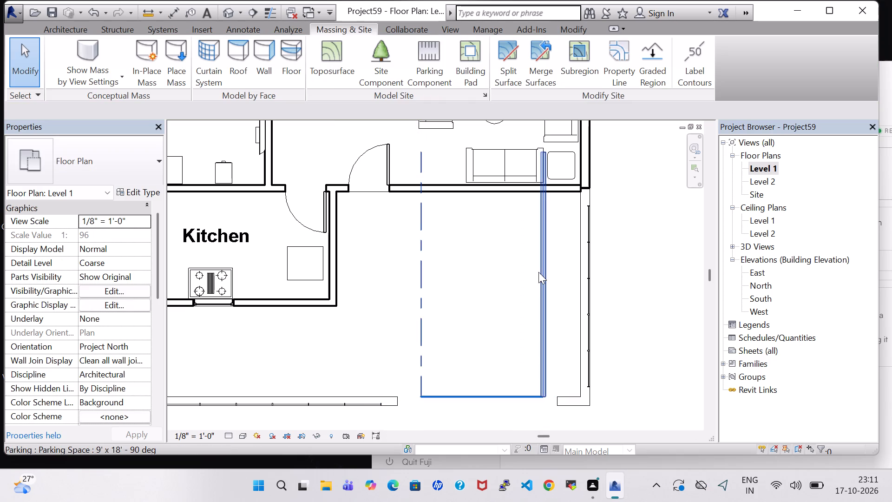
# Edit the parking space's type dimensions, setting pw to 8' 0" and pl to 15' 0".
pyautogui.click(538, 272)
pyautogui.click(127, 191)
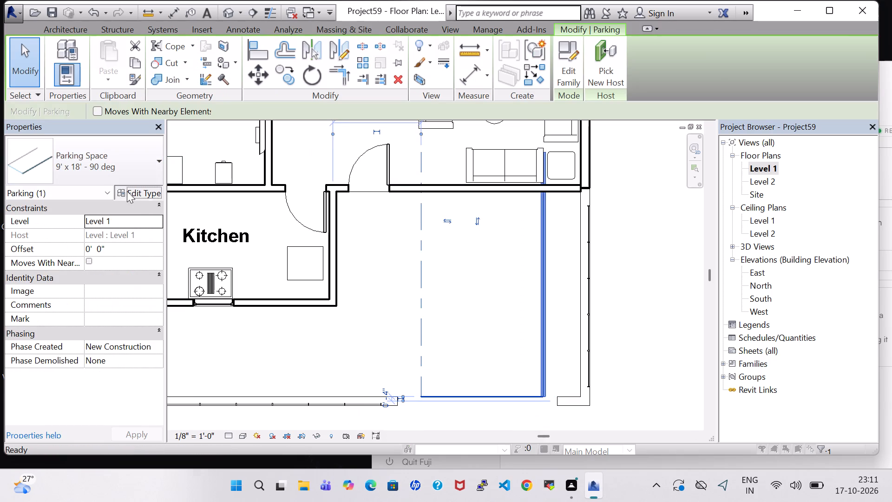
pyautogui.click(624, 261)
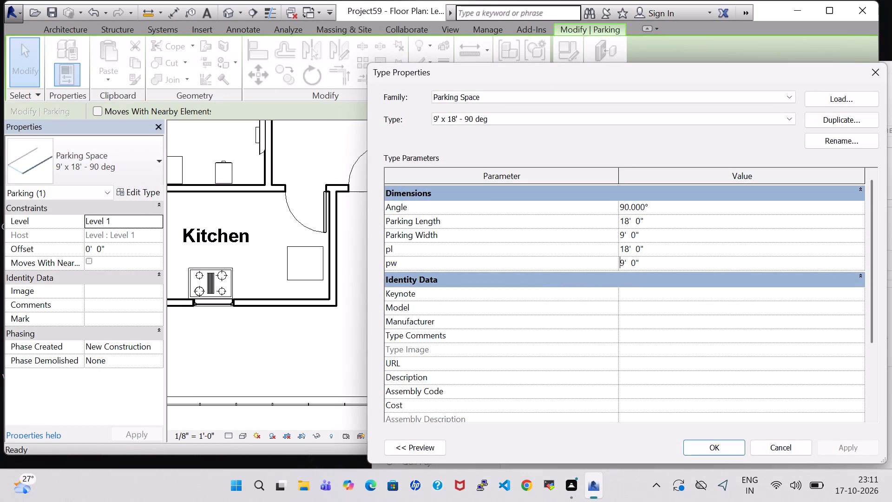
pyautogui.click(624, 261)
pyautogui.press('BackSpace')
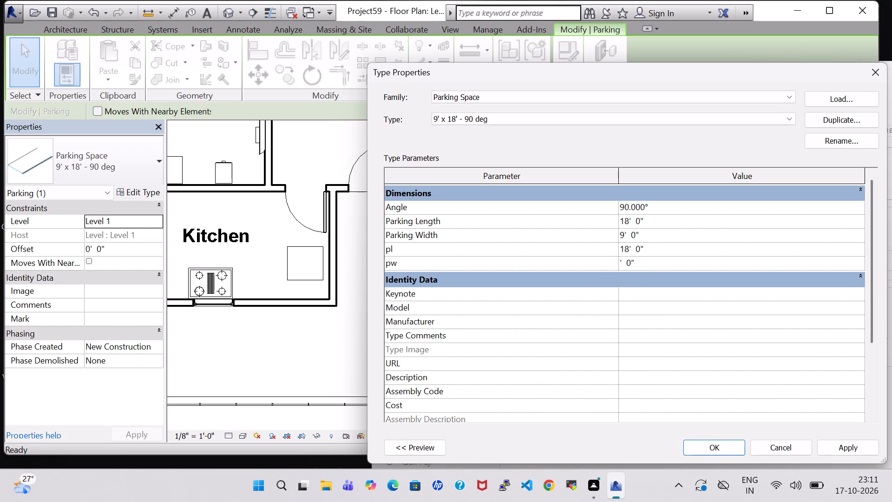
pyautogui.press('8')
pyautogui.click(630, 246)
pyautogui.press('BackSpace')
pyautogui.press('BackSpace')
pyautogui.write('15')
pyautogui.click(727, 453)
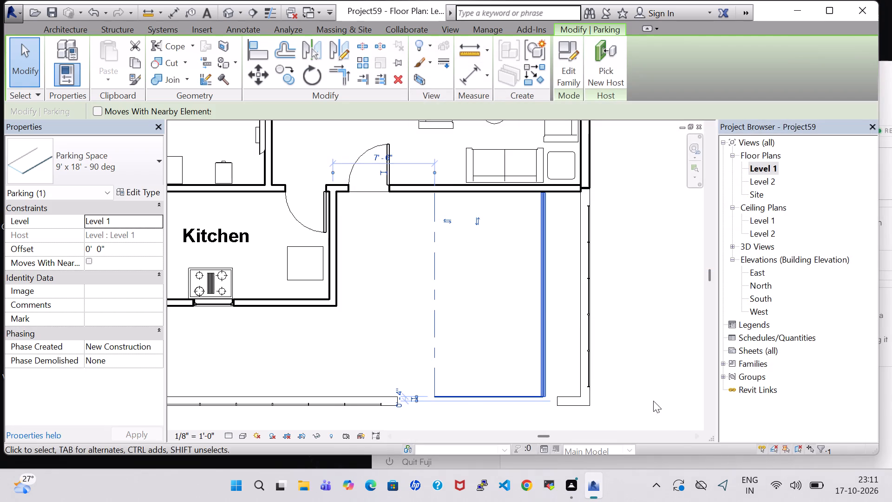
pyautogui.click(630, 327)
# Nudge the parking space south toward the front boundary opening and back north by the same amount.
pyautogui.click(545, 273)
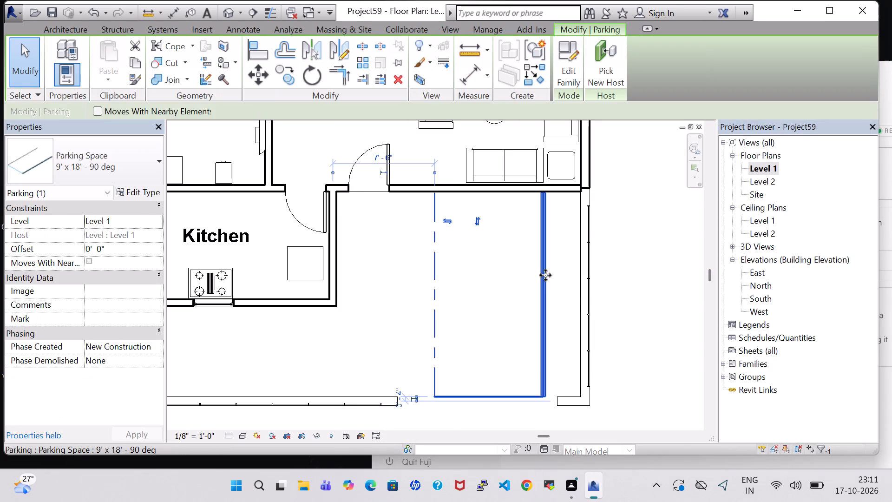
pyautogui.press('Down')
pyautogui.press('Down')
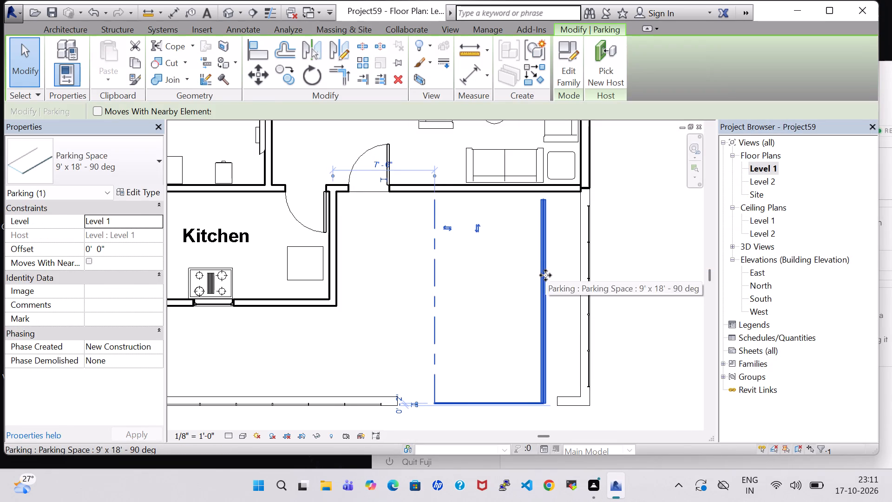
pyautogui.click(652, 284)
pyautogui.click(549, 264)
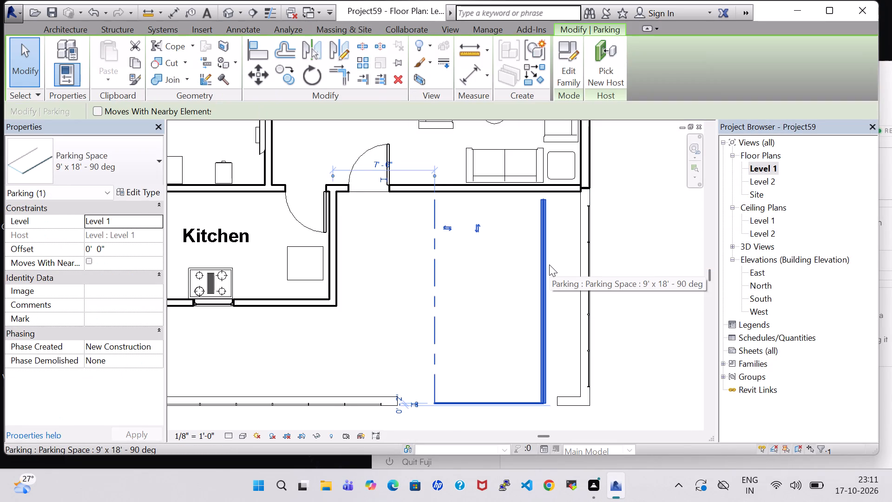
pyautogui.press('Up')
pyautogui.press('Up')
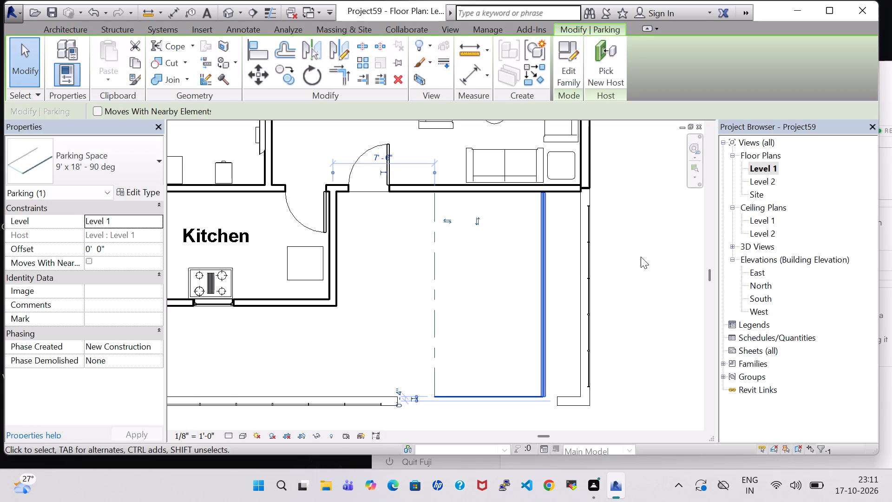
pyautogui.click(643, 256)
# Set the parking space type's pl dimension to 14' 0".
pyautogui.click(540, 258)
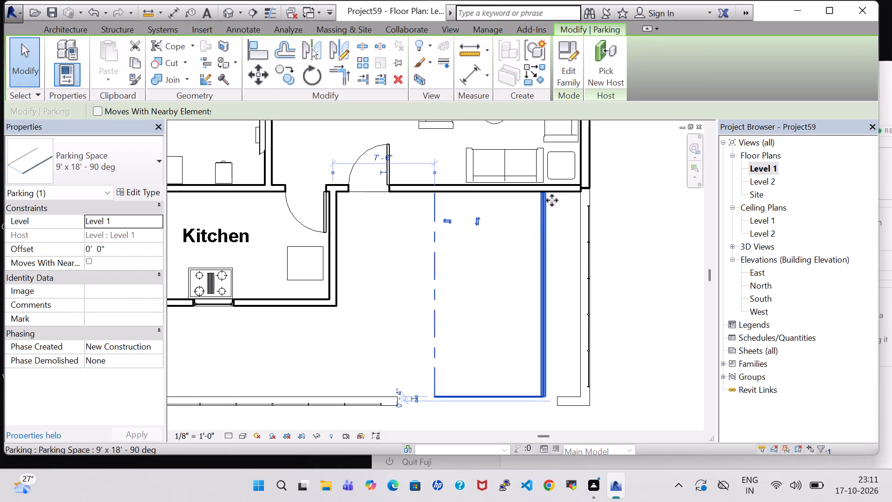
pyautogui.click(143, 197)
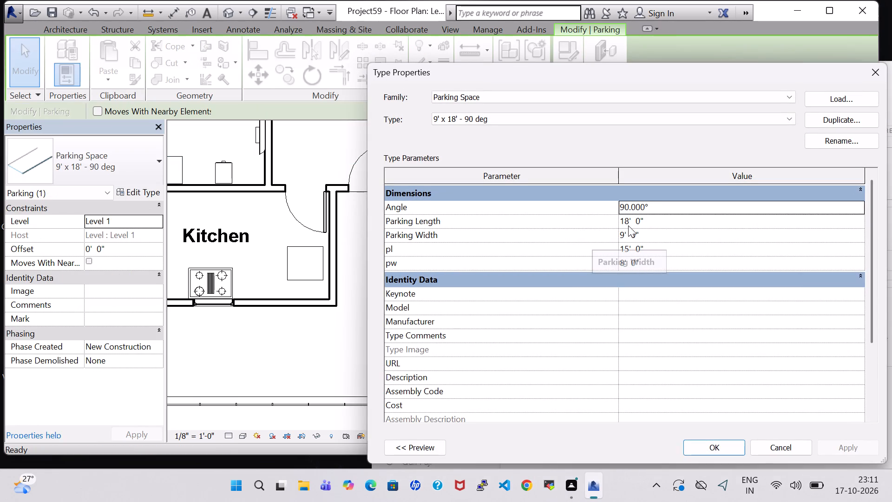
pyautogui.click(629, 254)
pyautogui.click(629, 253)
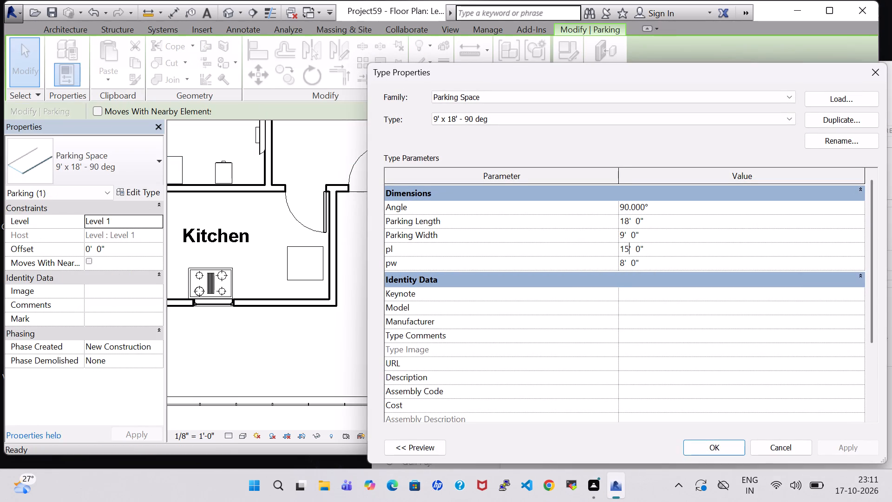
pyautogui.press('BackSpace')
pyautogui.press('4')
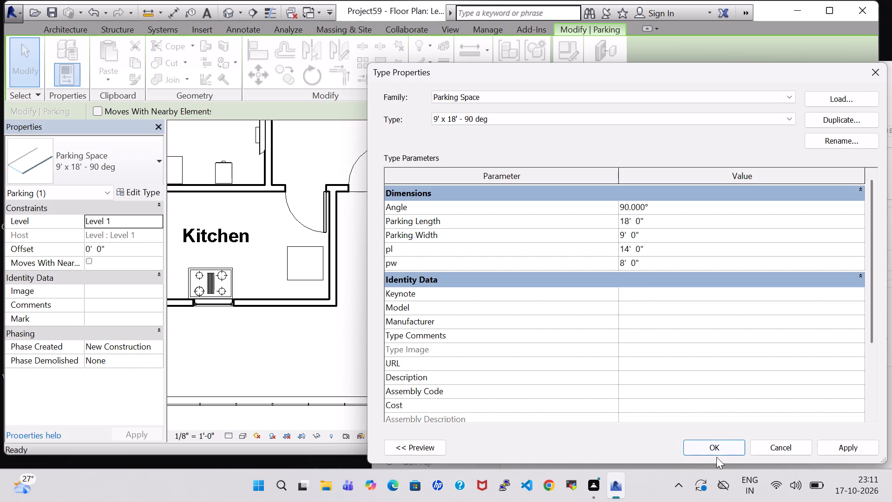
pyautogui.click(713, 444)
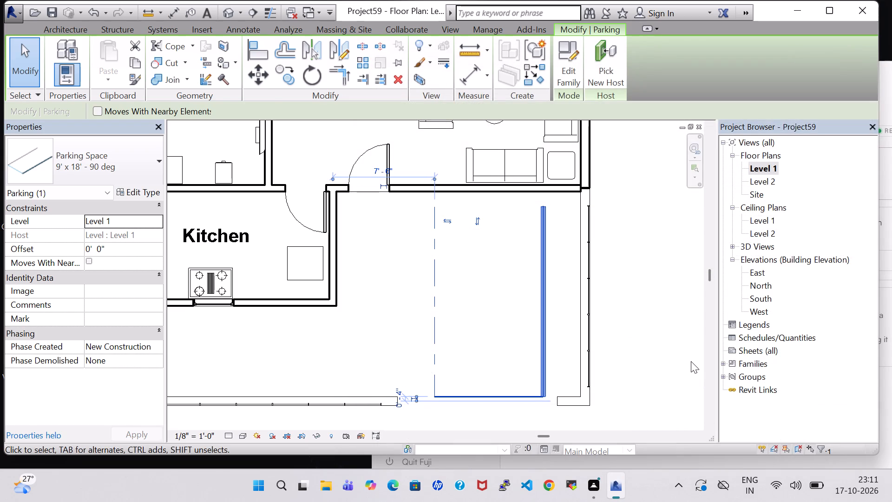
pyautogui.click(691, 361)
# Nudge the parking space slightly north, away from the front boundary opening toward the hall wall.
pyautogui.click(546, 367)
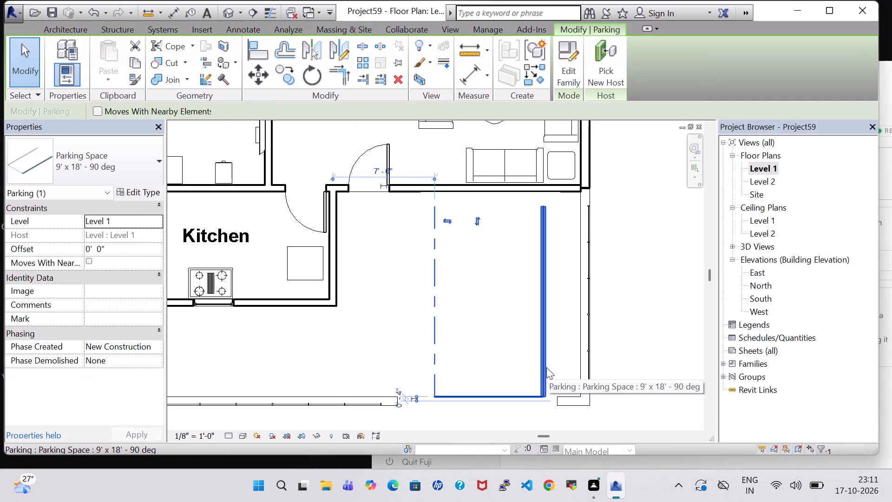
pyautogui.press('Up')
pyautogui.press('Up')
pyautogui.press('Up')
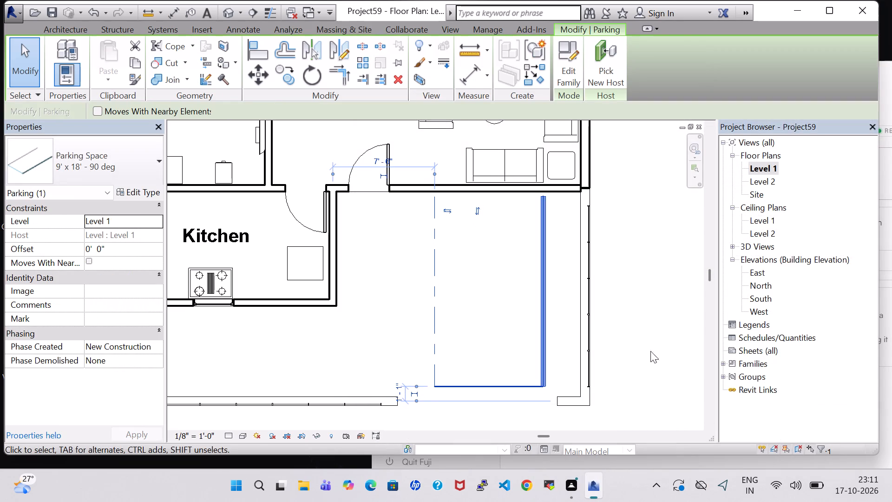
pyautogui.click(657, 350)
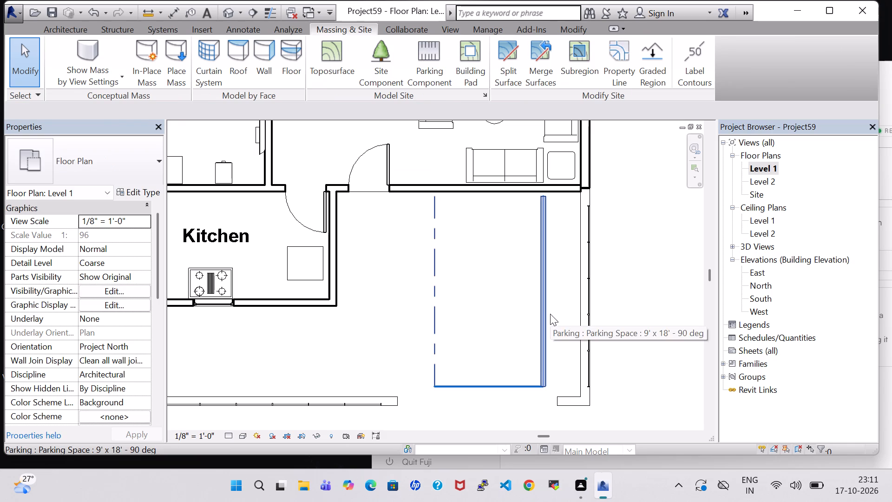
pyautogui.click(623, 320)
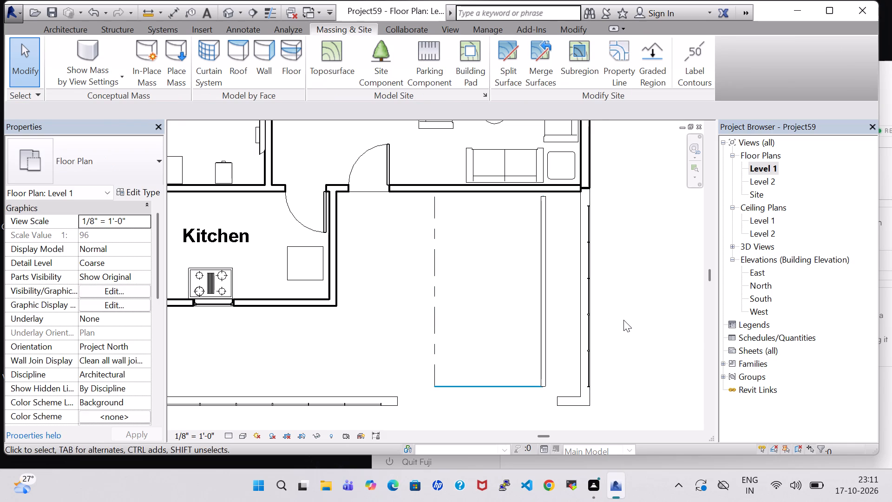
# Delete the room separation line that closes the opening on the kitchen's west side.
pyautogui.scroll(-3, 623, 320)
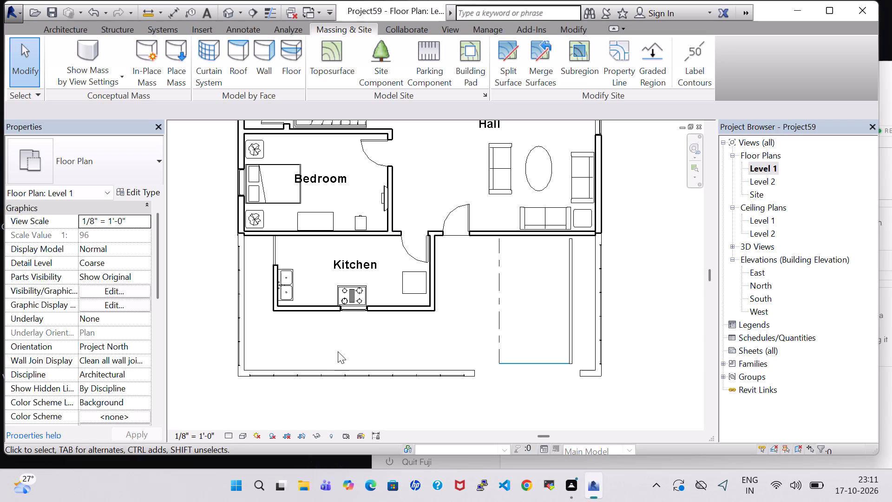
pyautogui.click(277, 252)
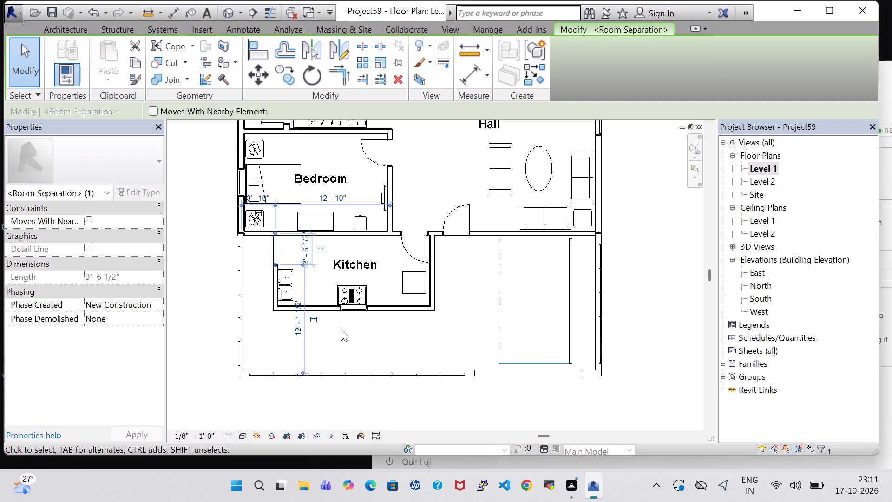
pyautogui.click(341, 330)
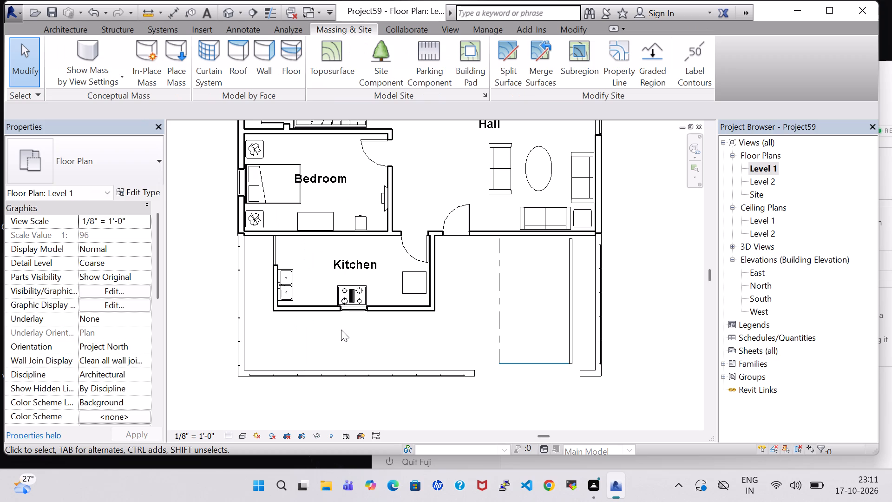
pyautogui.click(272, 258)
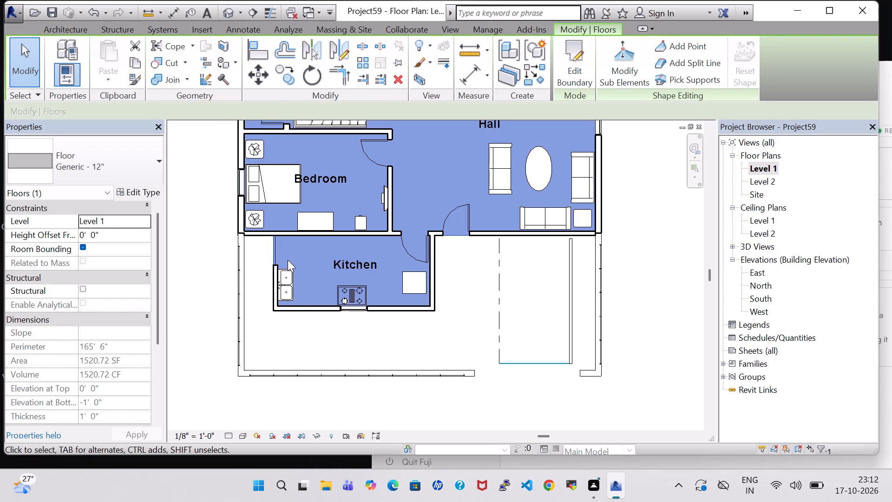
pyautogui.click(307, 337)
pyautogui.click(275, 254)
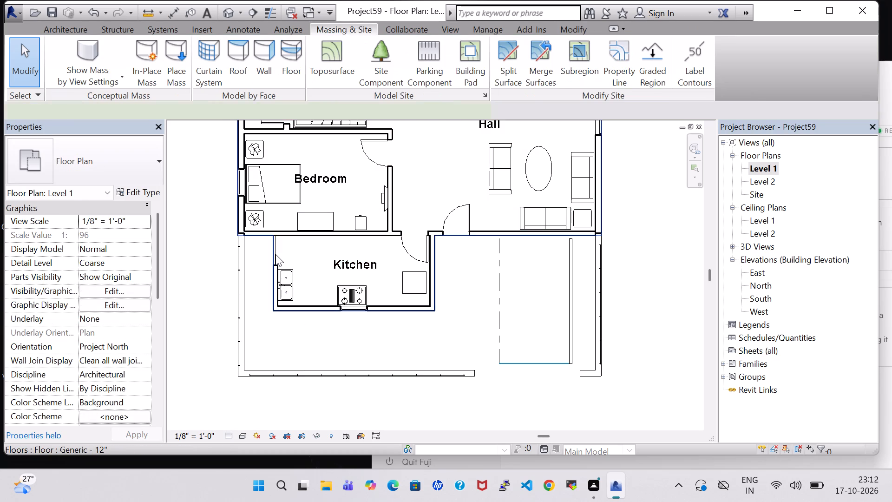
pyautogui.scroll(5, 276, 255)
pyautogui.click(259, 310)
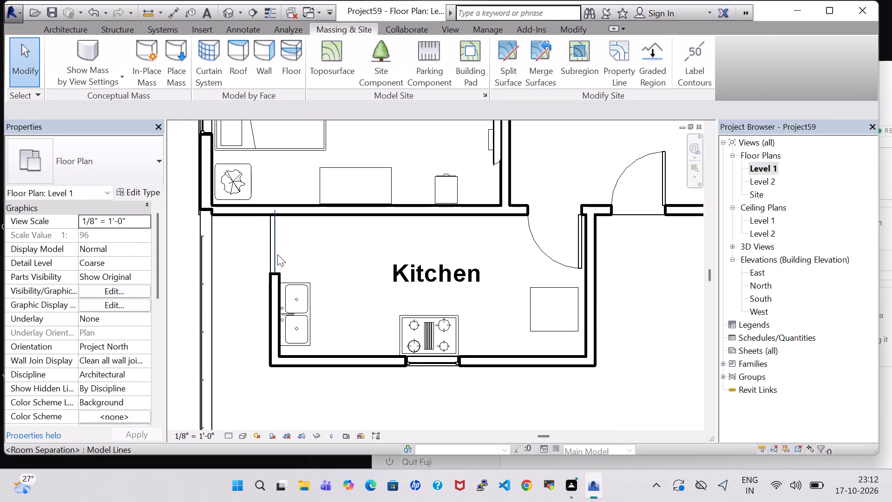
pyautogui.click(277, 254)
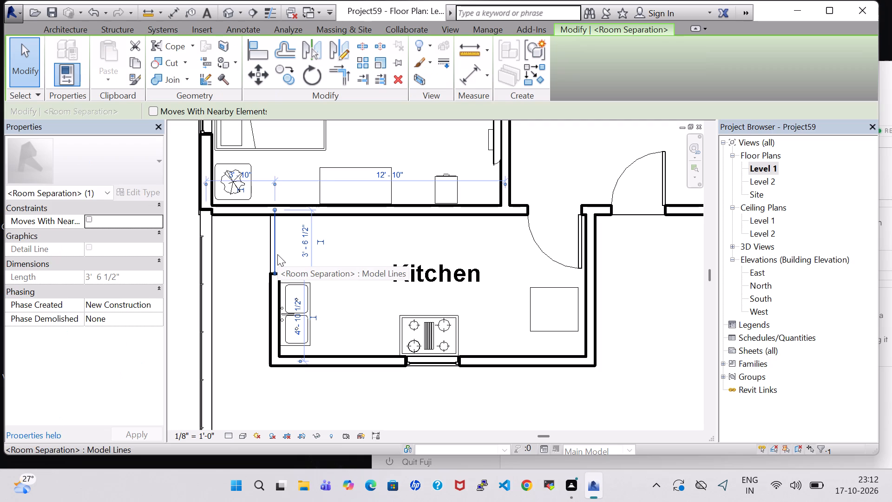
pyautogui.press('Delete')
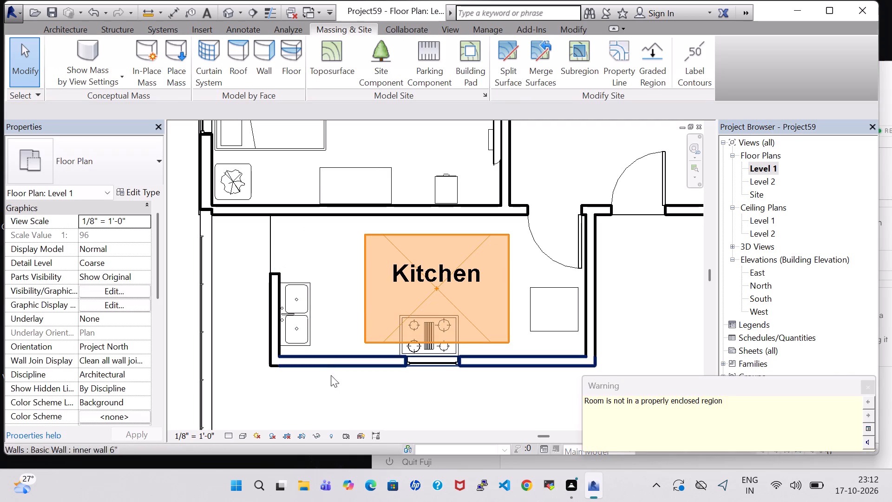
pyautogui.click(337, 394)
# Extend the kitchen's west wall north to meet the bedroom wall, and check it in the 3D view.
pyautogui.click(269, 255)
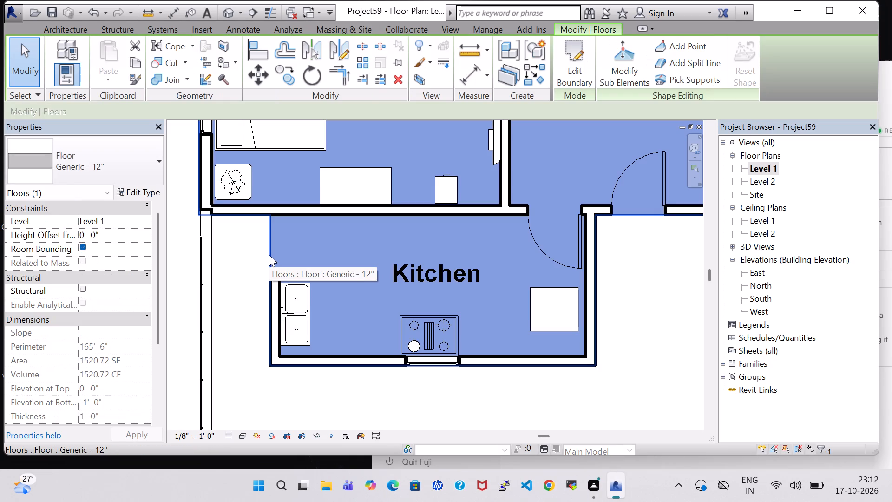
pyautogui.click(258, 264)
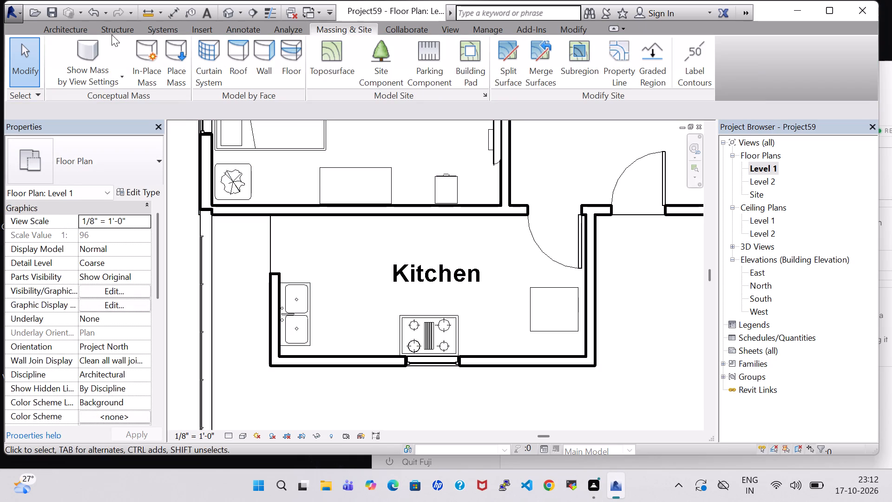
pyautogui.click(274, 279)
pyautogui.click(275, 272)
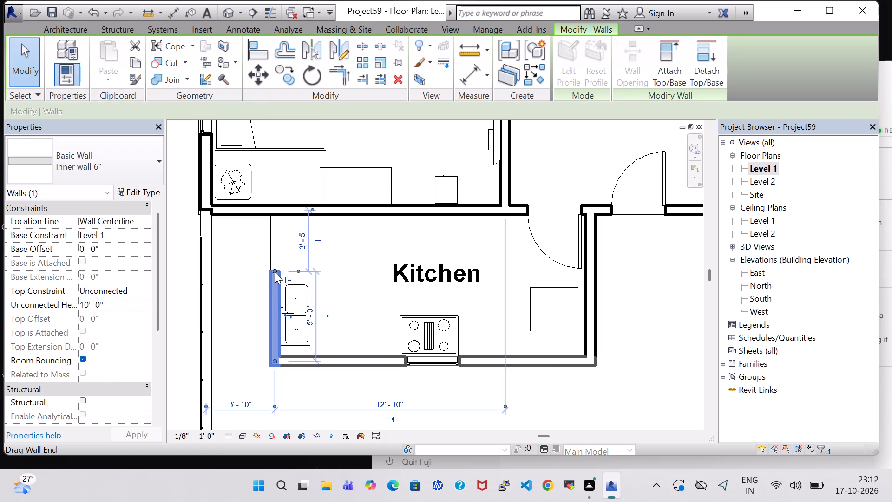
pyautogui.moveTo(274, 268); pyautogui.dragTo(279, 221)
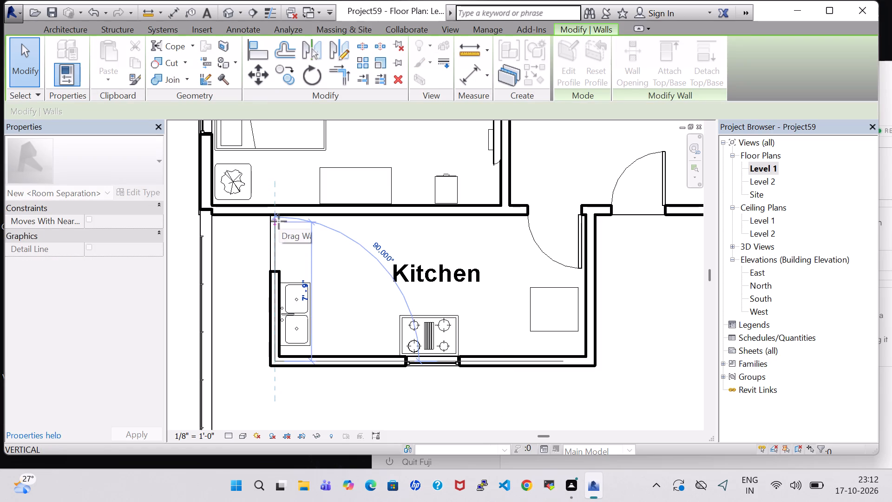
pyautogui.moveTo(279, 221); pyautogui.dragTo(277, 216)
pyautogui.click(368, 245)
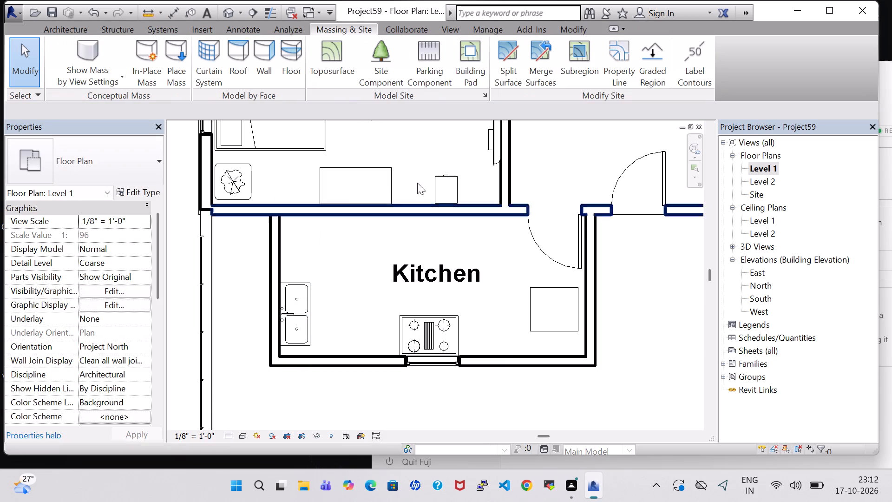
pyautogui.click(222, 16)
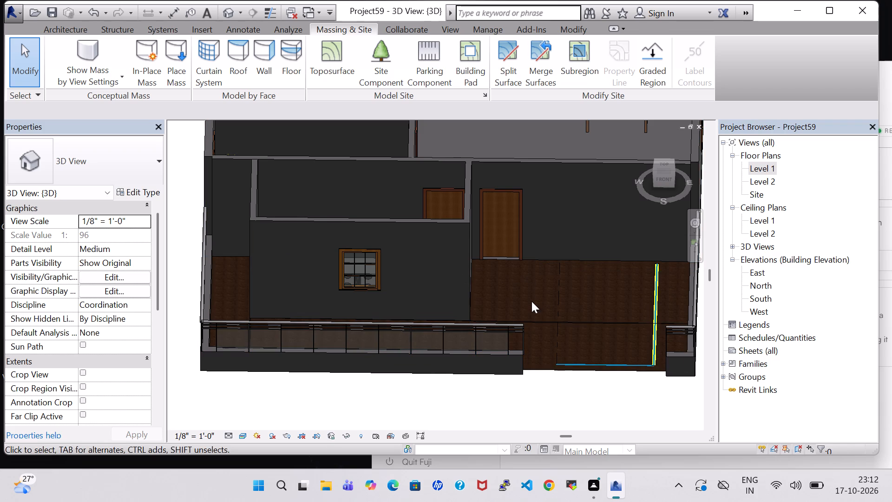
pyautogui.keyDown('shift'); pyautogui.moveTo(531, 303); pyautogui.dragTo(521, 272, button='middle'); pyautogui.keyUp('shift')
pyautogui.keyDown('shift'); pyautogui.scroll(1, 531, 303); pyautogui.keyUp('shift')
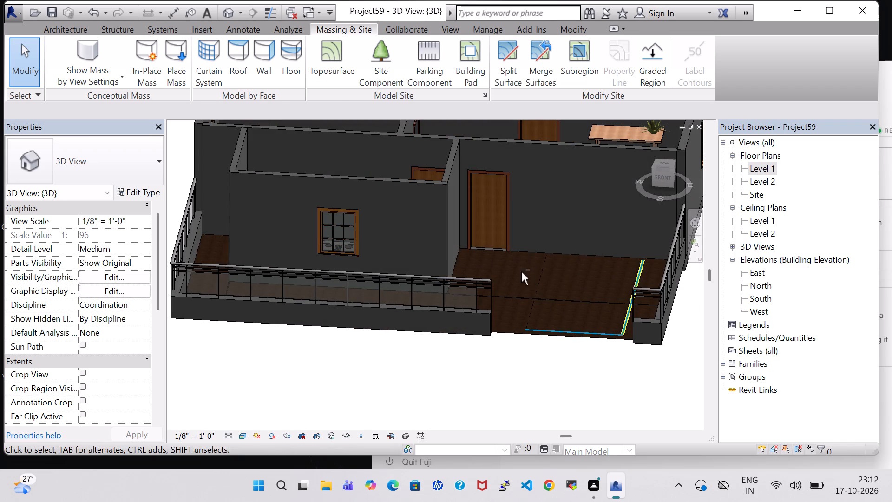
pyautogui.moveTo(568, 270); pyautogui.dragTo(571, 321, button='middle')
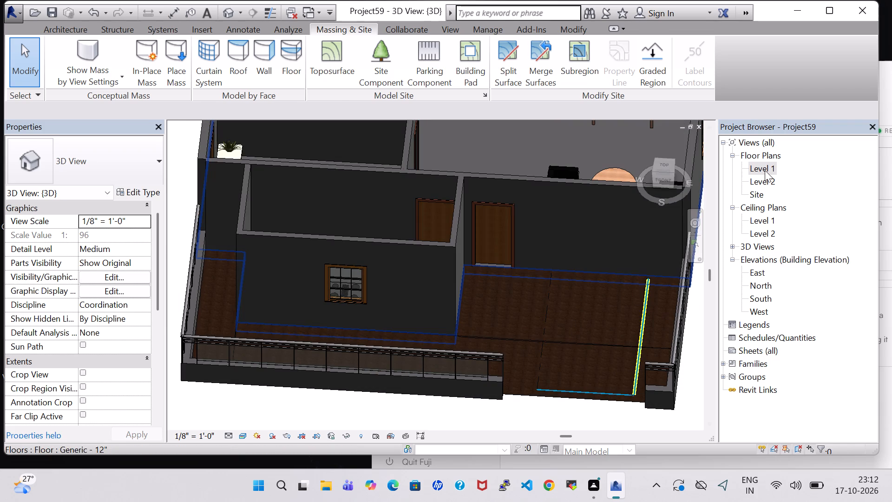
# In the Level 1 plan, load the RPC Beetle component family from the Entourage folder of the US Imperial library.
pyautogui.doubleClick(765, 170)
pyautogui.scroll(-4, 606, 252)
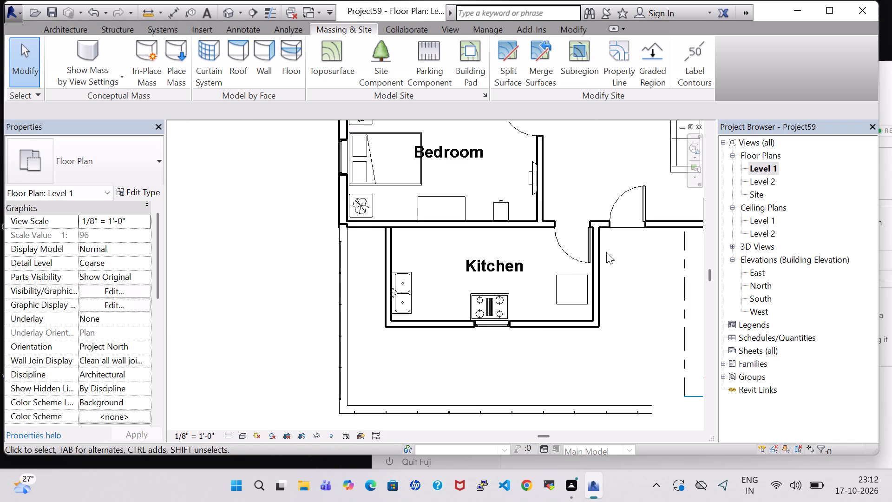
pyautogui.moveTo(623, 267); pyautogui.dragTo(466, 281, button='middle')
pyautogui.click(66, 30)
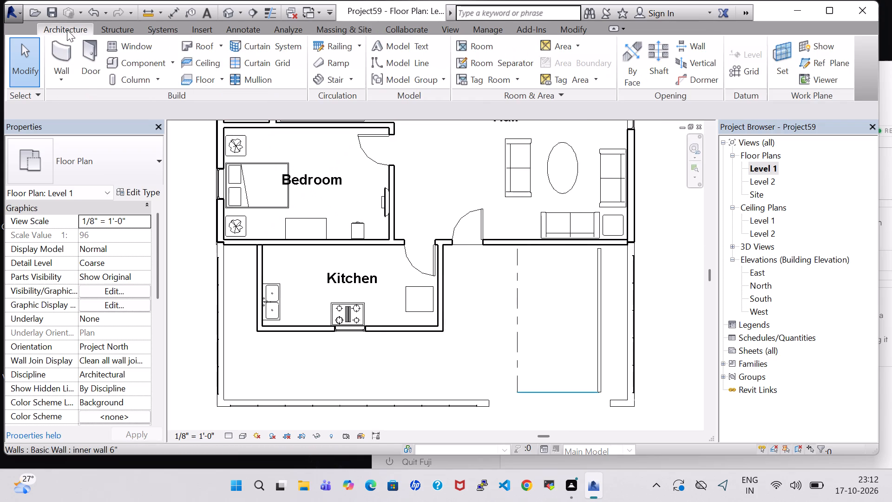
pyautogui.click(124, 60)
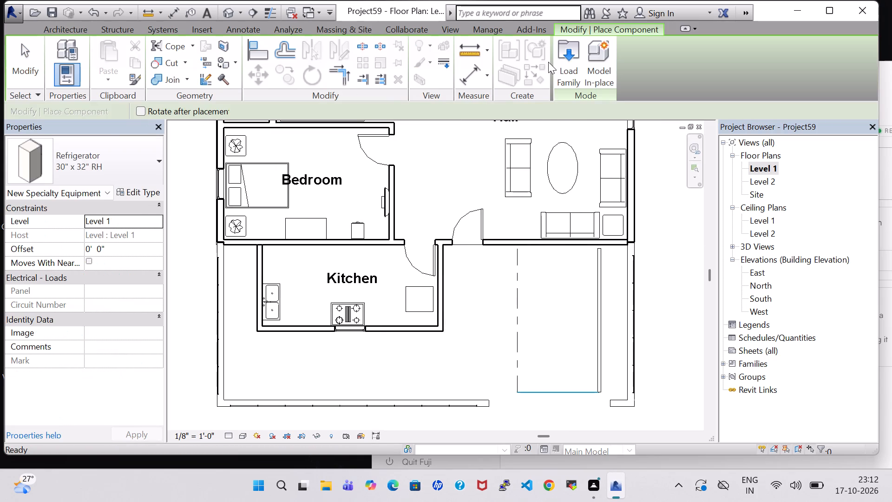
pyautogui.click(560, 63)
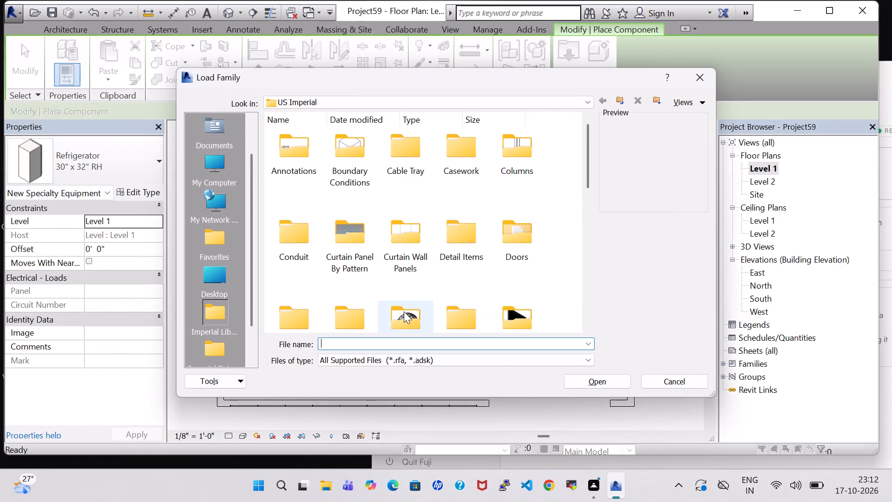
pyautogui.doubleClick(404, 311)
pyautogui.click(291, 152)
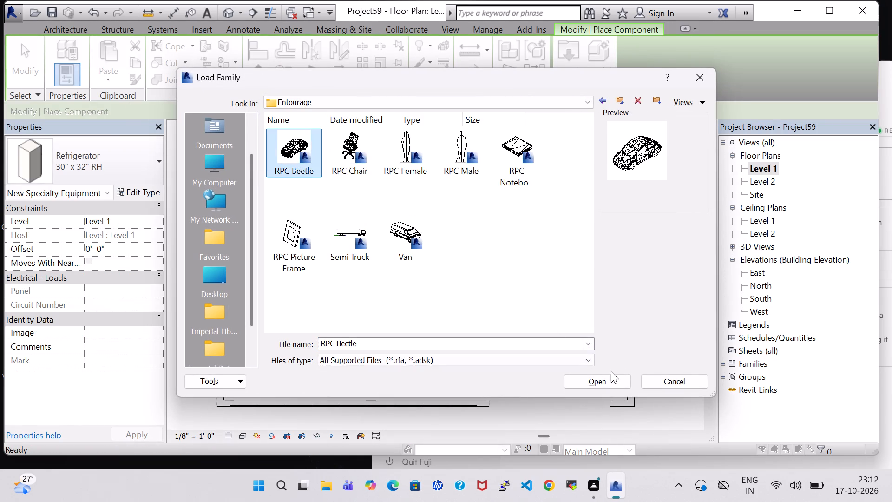
pyautogui.click(614, 380)
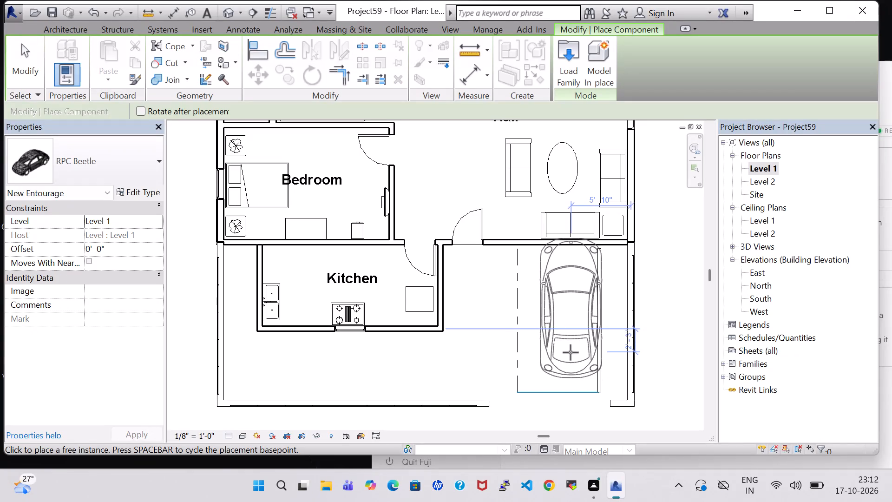
# Place one RPC Beetle car lengthwise inside the parking space, with its front toward the hall wall.
pyautogui.scroll(3, 561, 365)
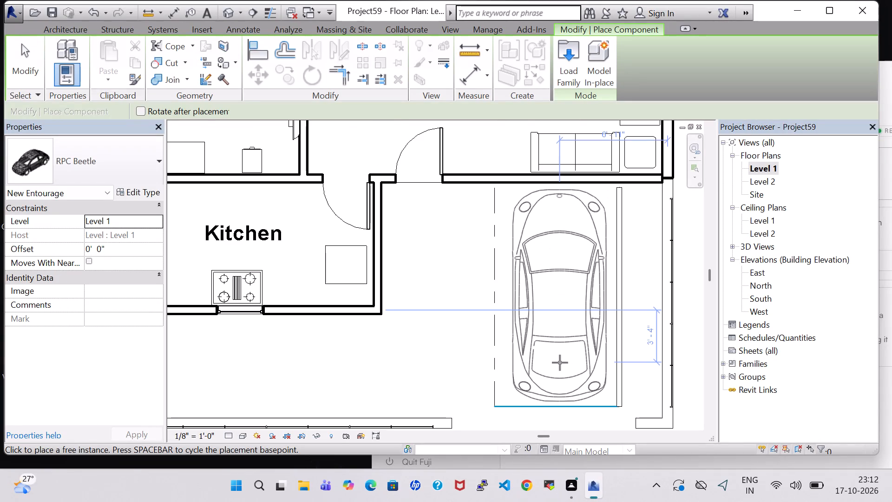
pyautogui.click(560, 363)
pyautogui.scroll(-4, 564, 363)
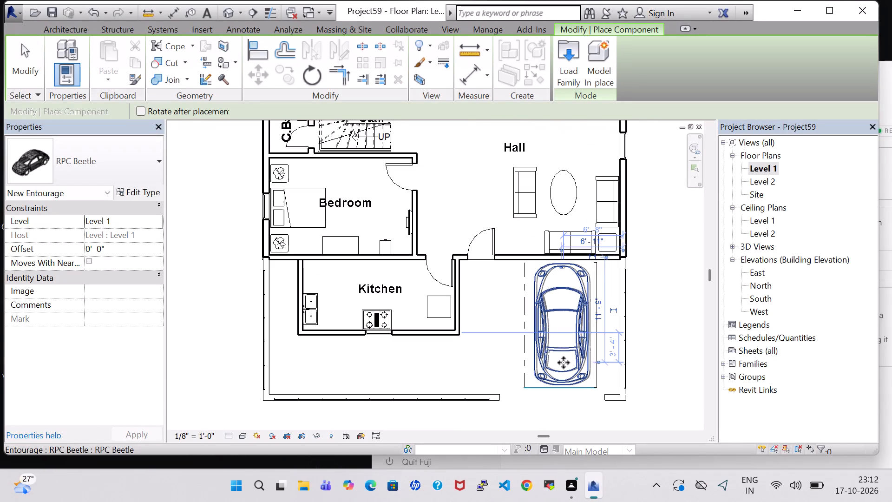
pyautogui.press('Escape')
pyautogui.press('Escape')
pyautogui.click(673, 349)
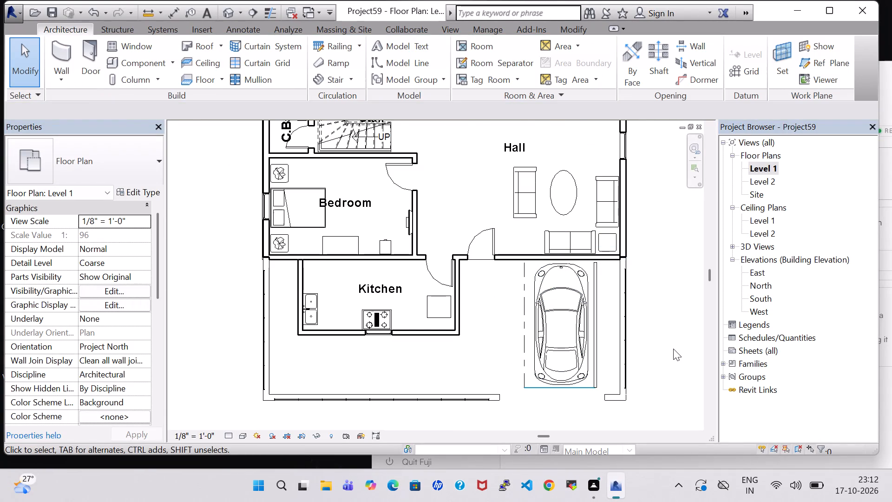
# Place two tagged rooms, one over the parking space and one in the open area south of the kitchen.
pyautogui.scroll(-1, 673, 349)
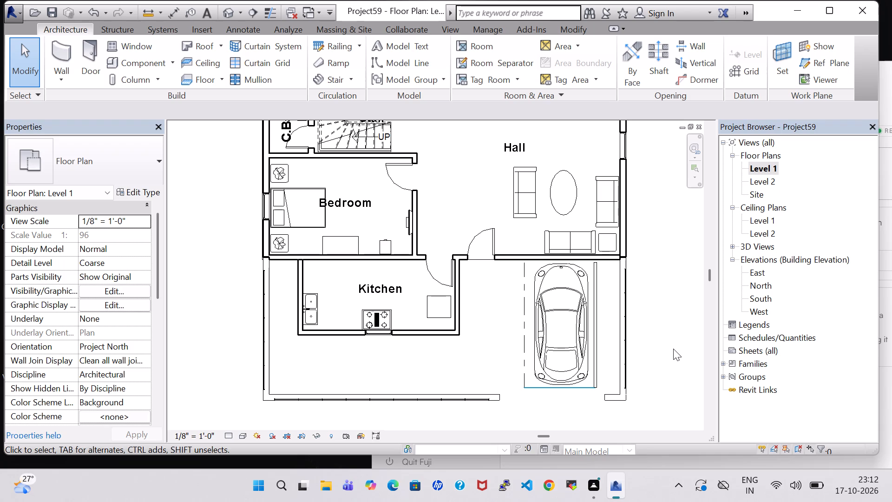
pyautogui.scroll(-2, 673, 349)
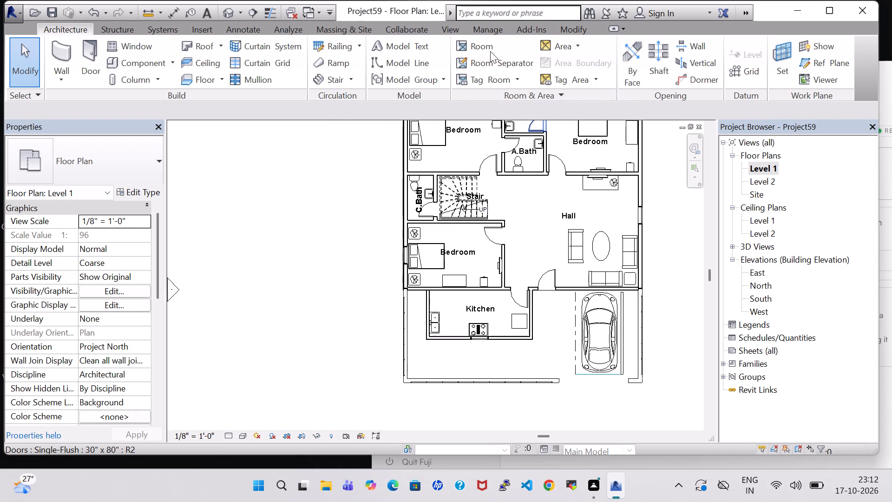
pyautogui.click(487, 50)
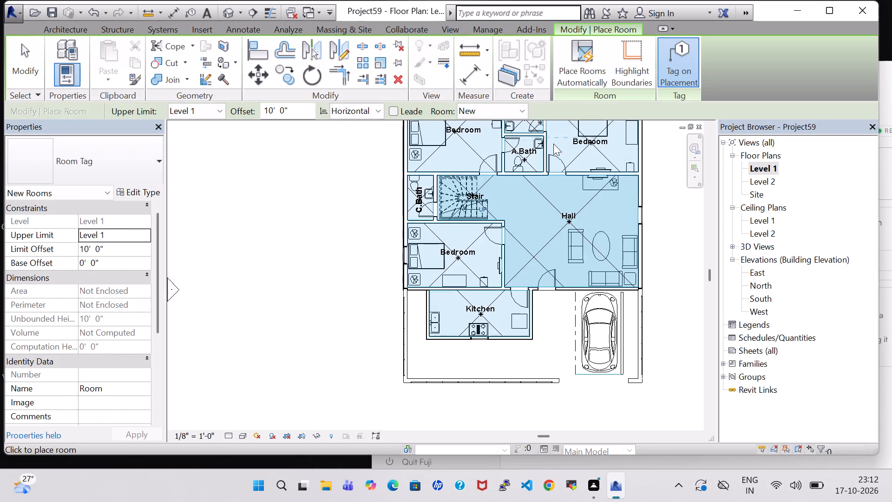
pyautogui.click(589, 348)
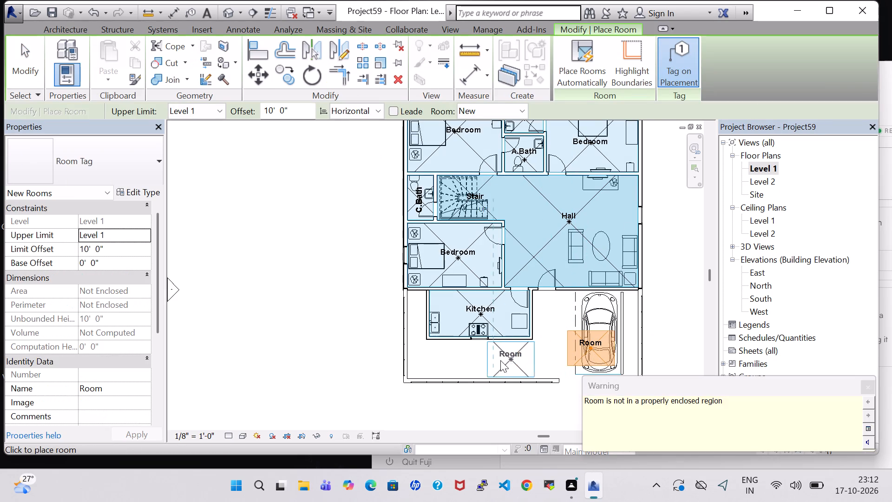
pyautogui.click(479, 360)
pyautogui.press('Escape')
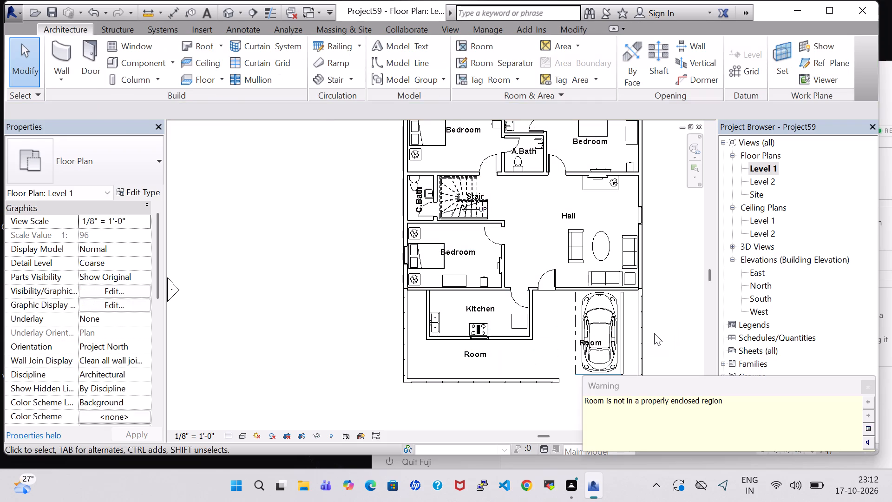
pyautogui.press('Escape')
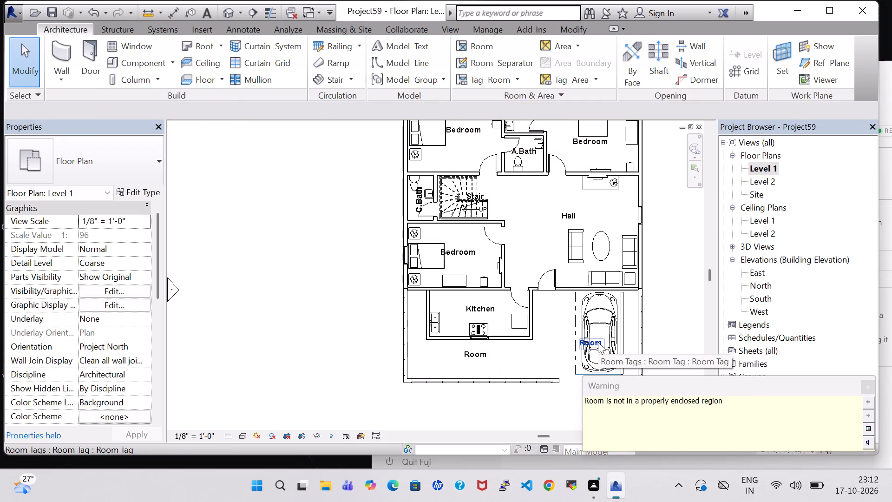
# Rename the room over the parking space as Porch.
pyautogui.click(598, 342)
pyautogui.click(598, 342)
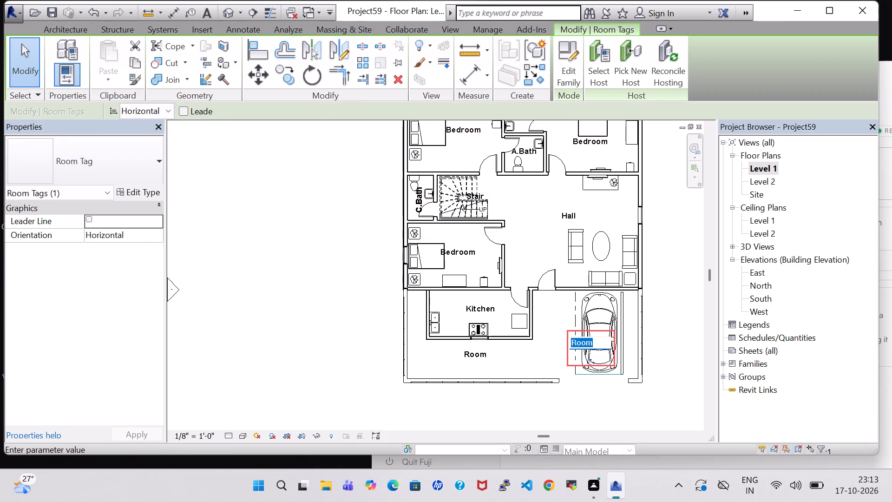
pyautogui.press('BackSpace')
pyautogui.write('PO')
pyautogui.press('BackSpace')
pyautogui.press('BackSpace')
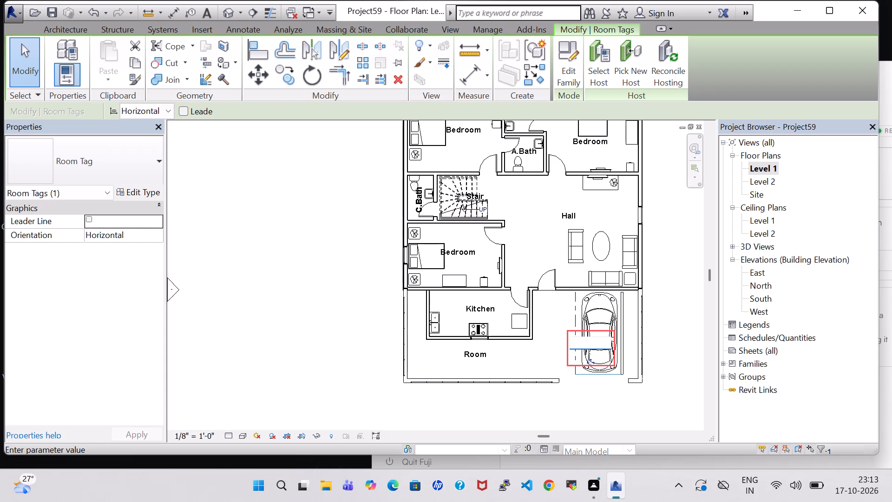
pyautogui.write('Porch')
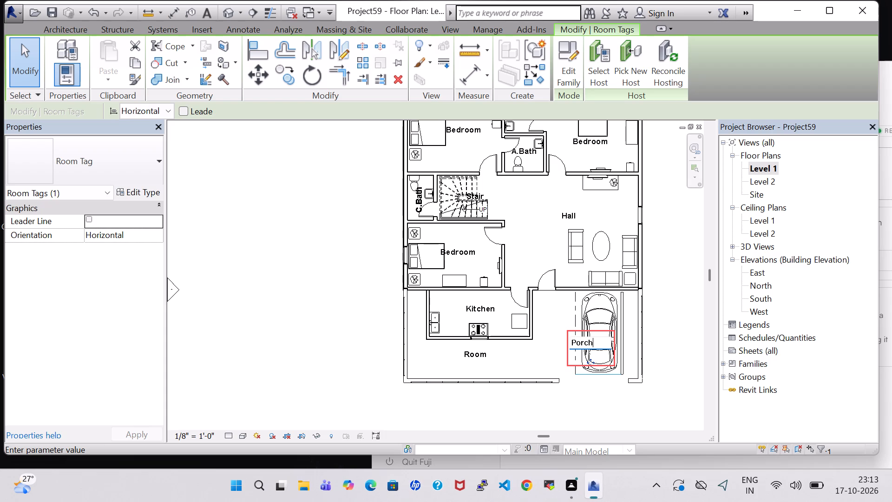
pyautogui.press('Return')
# Nudge the Porch tag west off the car into the open area between the kitchen and the parking space.
pyautogui.press('Down')
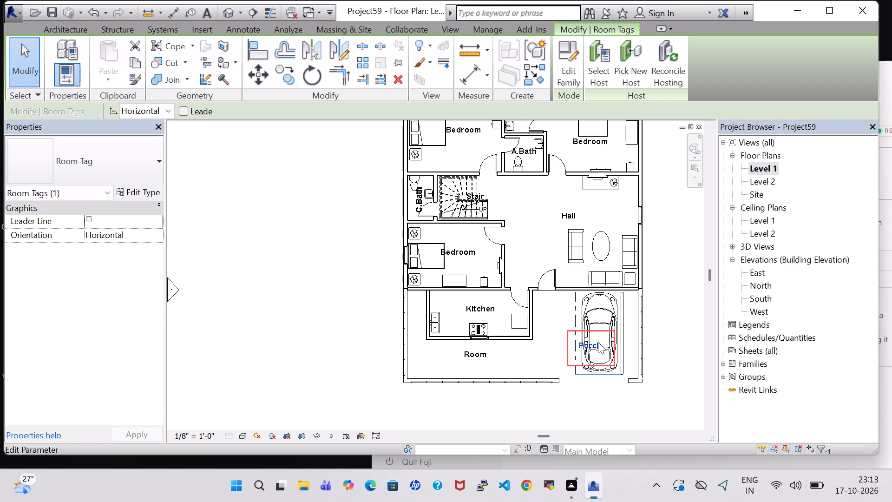
pyautogui.press('Left')
pyautogui.press('Left')
pyautogui.press('Left')
pyautogui.press('Left')
pyautogui.press('Left')
pyautogui.press('Left')
pyautogui.press('Left')
pyautogui.press('Left')
pyautogui.press('Left')
pyautogui.press('Left')
pyautogui.press('Left')
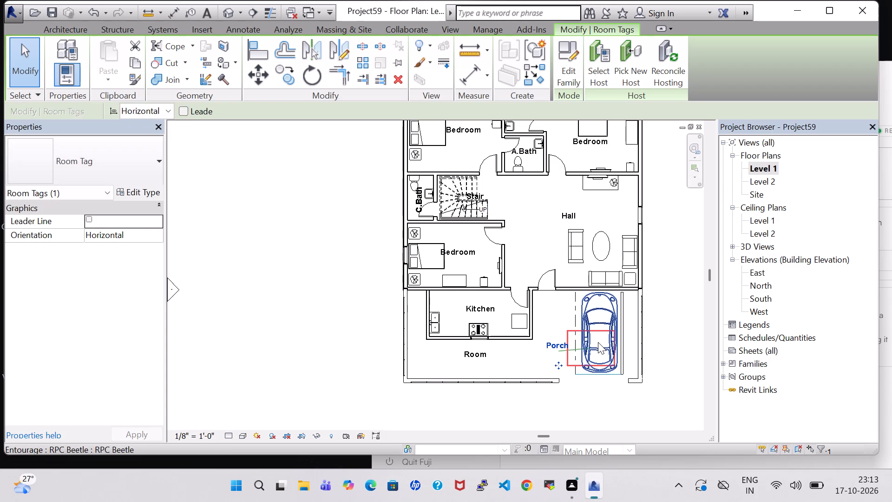
pyautogui.press('Down')
pyautogui.press('Up')
pyautogui.press('Left')
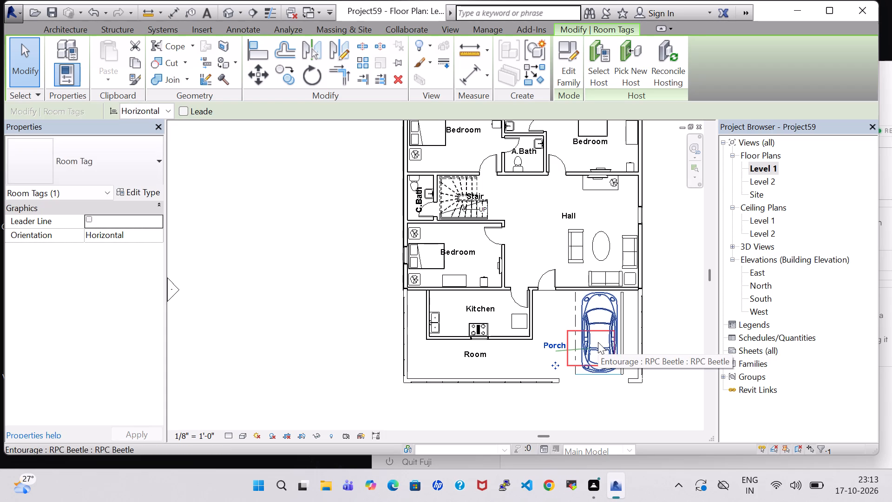
pyautogui.press('Return')
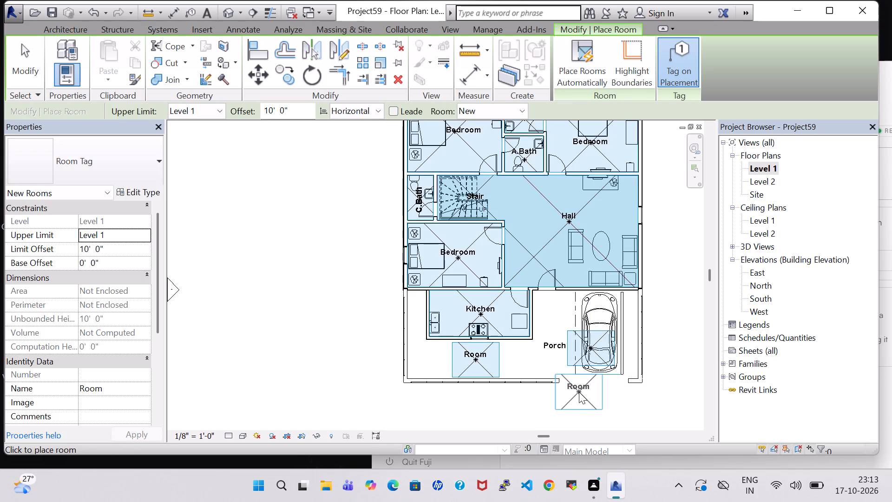
pyautogui.press('Escape')
# Rename the room south of the kitchen as Lawn and nudge its tag slightly south.
pyautogui.doubleClick(486, 358)
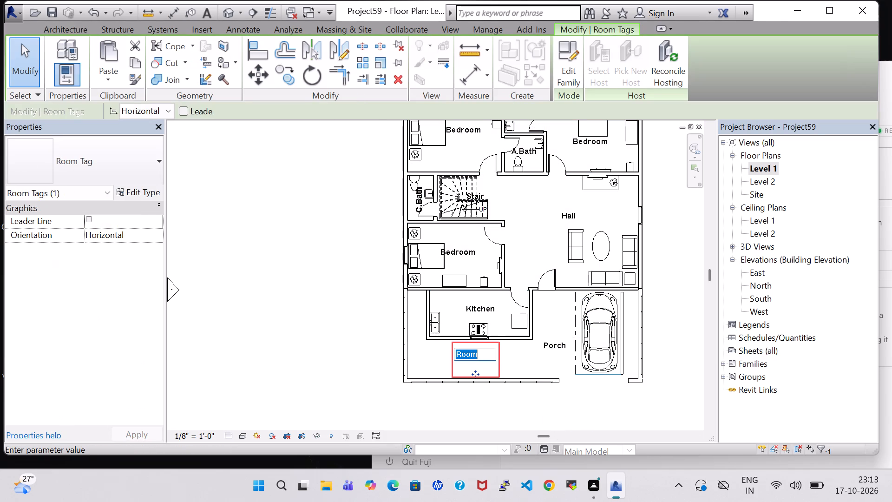
pyautogui.press('BackSpace')
pyautogui.write('Lawn')
pyautogui.press('Return')
pyautogui.press('Down')
pyautogui.press('Down')
pyautogui.press('Down')
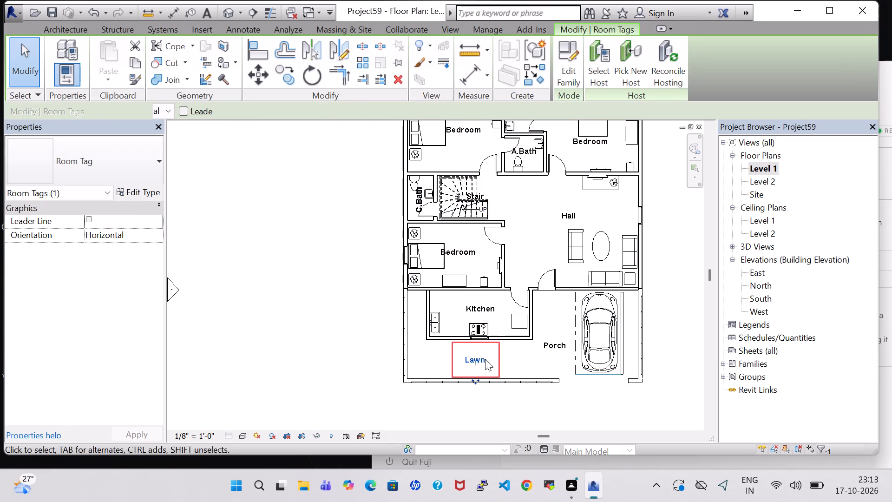
pyautogui.press('Up')
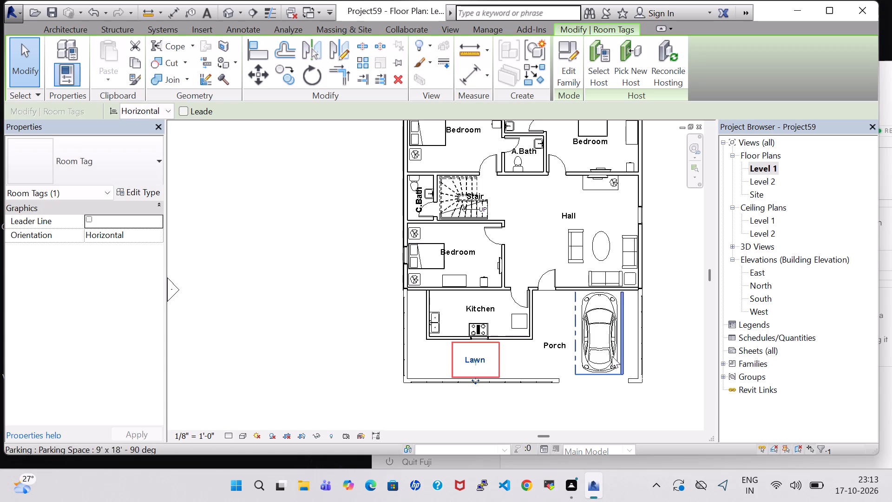
pyautogui.click(695, 350)
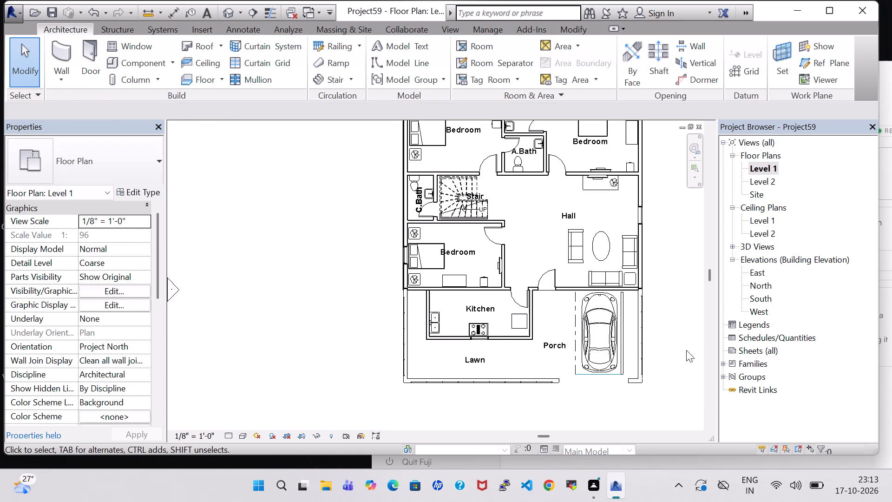
# Place a Casement 3x3 with Trim 36" x 48" window in the hall's south wall in front of the car, matching the hall's east window.
pyautogui.scroll(-2, 686, 356)
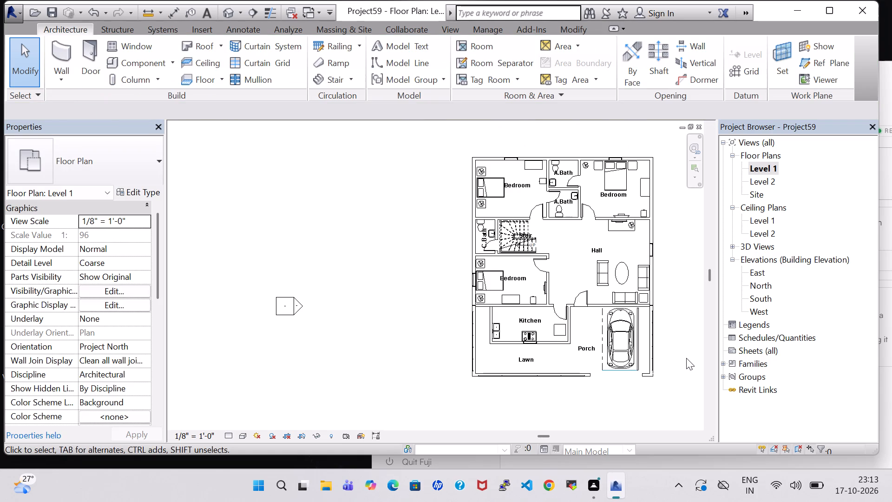
pyautogui.scroll(5, 679, 353)
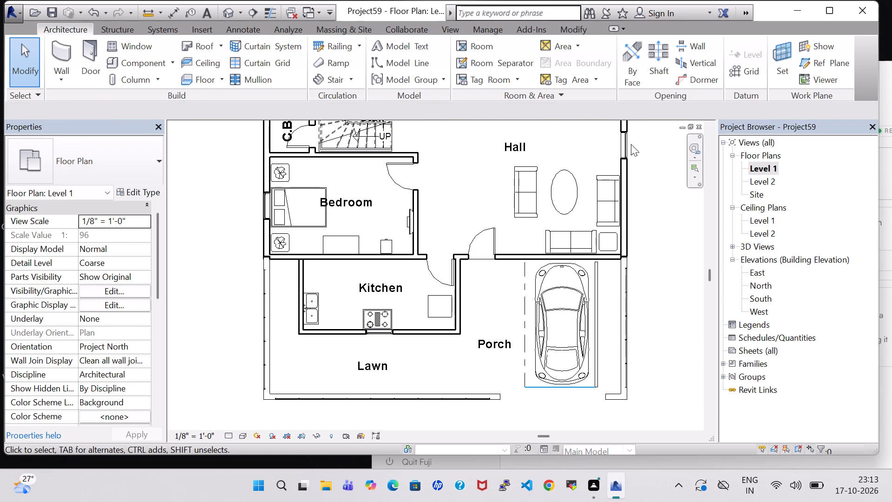
pyautogui.click(625, 140)
pyautogui.rightClick(625, 140)
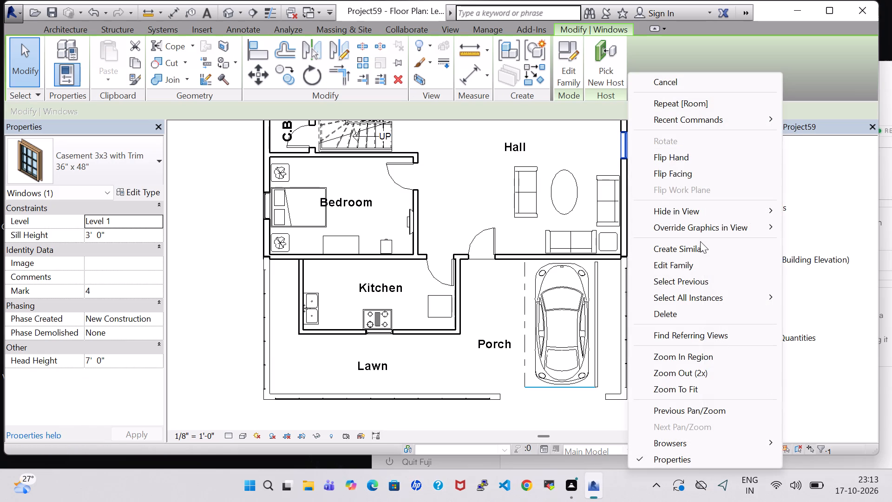
pyautogui.click(699, 247)
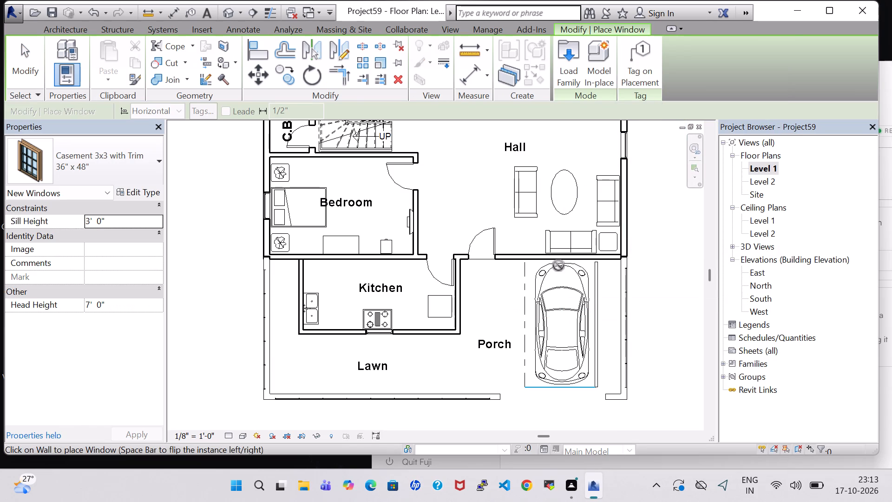
pyautogui.click(560, 261)
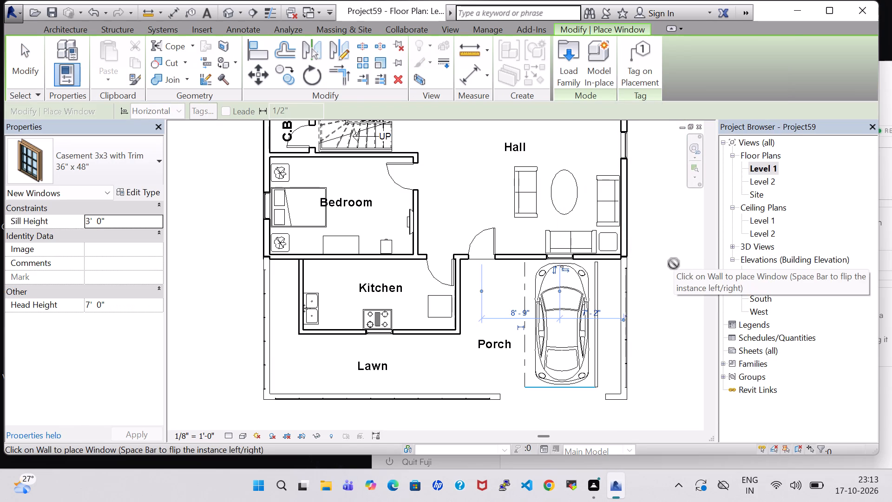
pyautogui.press('Escape')
pyautogui.press('Escape')
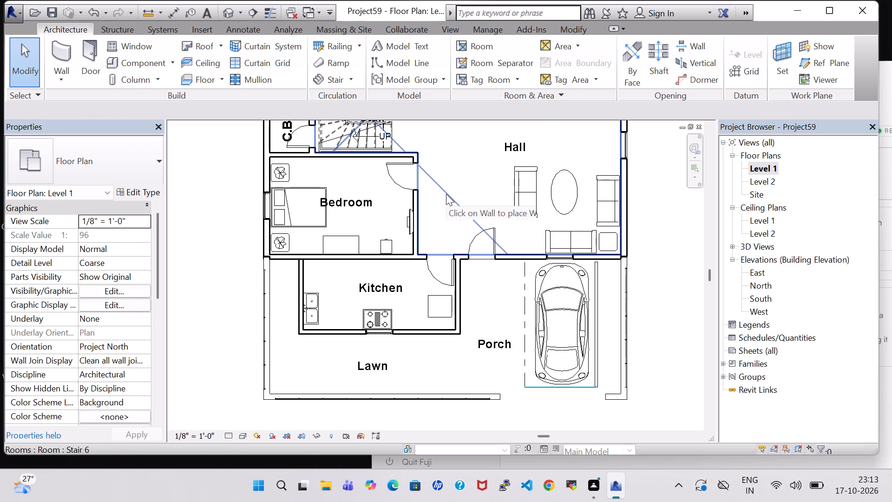
# Nudge the Bedroom tag of the bedroom north of the kitchen east, clear of the bed.
pyautogui.moveTo(462, 175); pyautogui.dragTo(463, 232, button='middle')
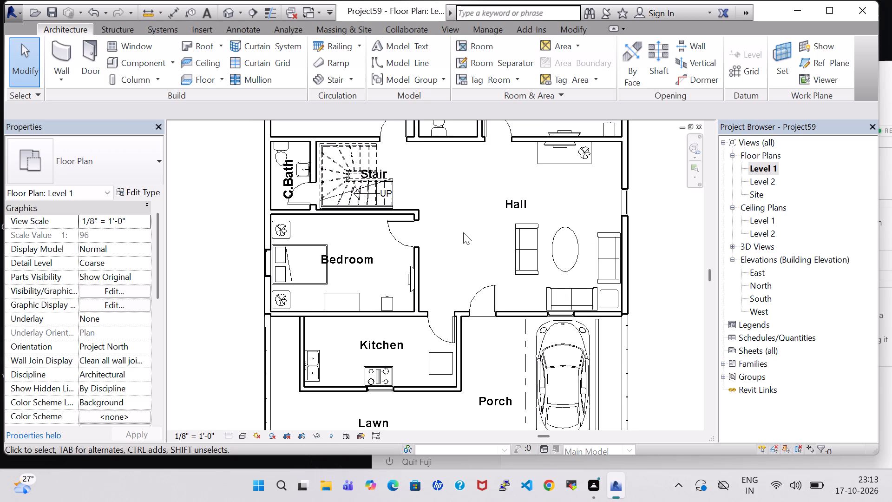
pyautogui.scroll(-3, 458, 230)
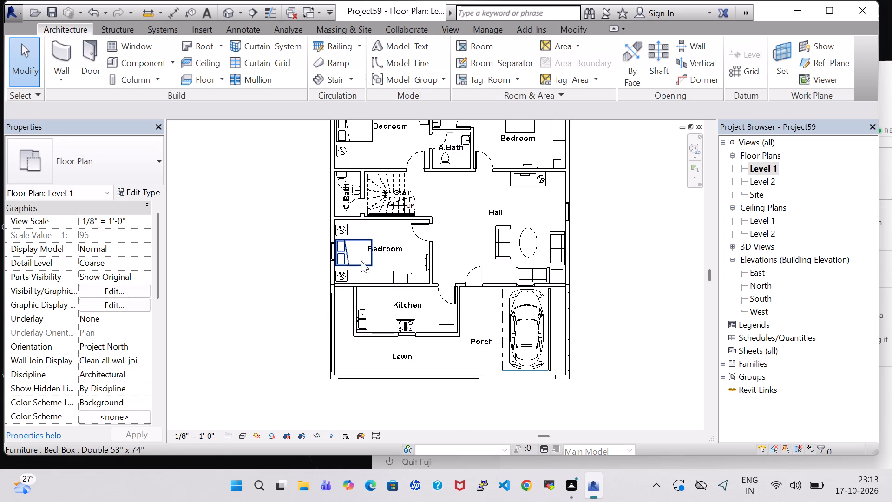
pyautogui.click(395, 251)
pyautogui.press('Right')
pyautogui.press('Right')
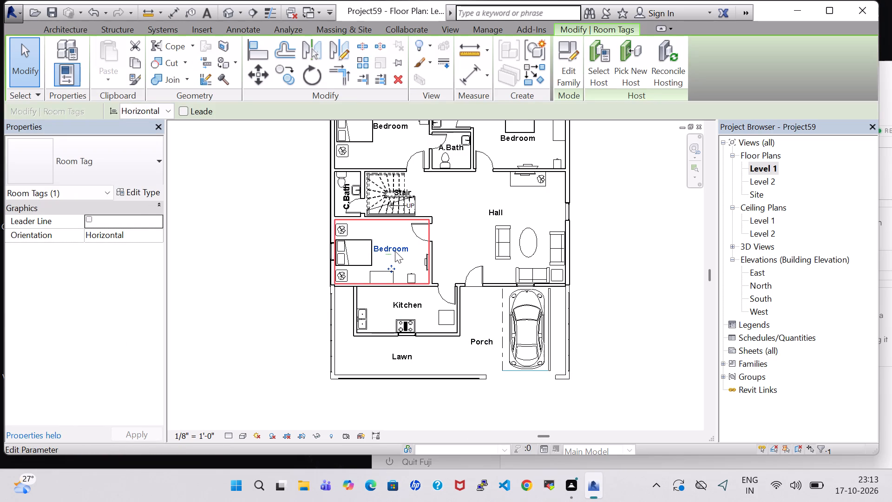
pyautogui.click(457, 237)
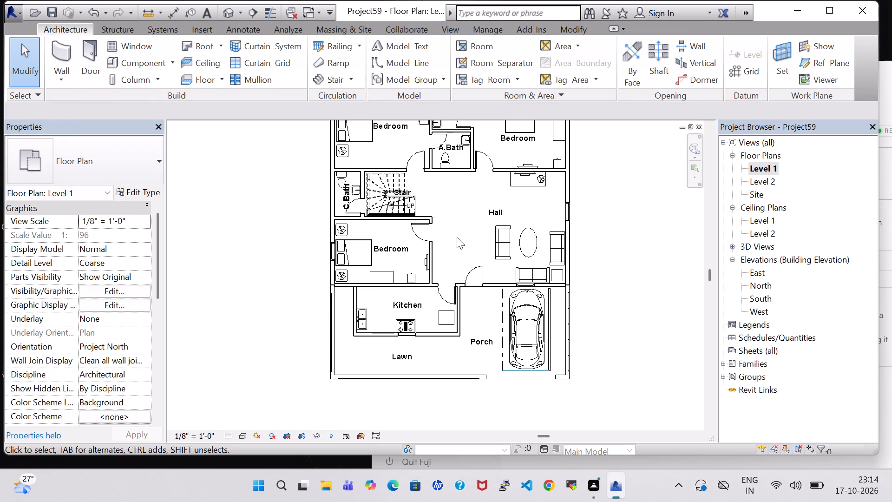
# Review the Level 1 plan's furniture, plants, openings and room tags across the whole house.
pyautogui.click(423, 262)
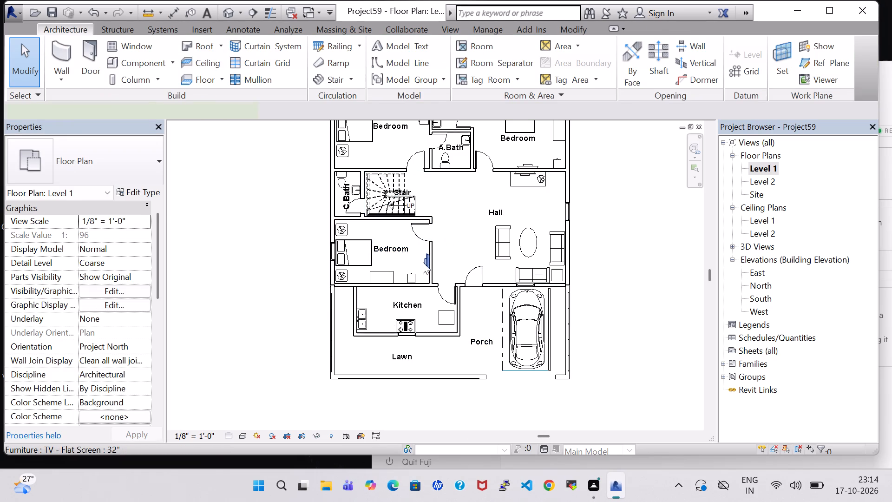
pyautogui.click(463, 229)
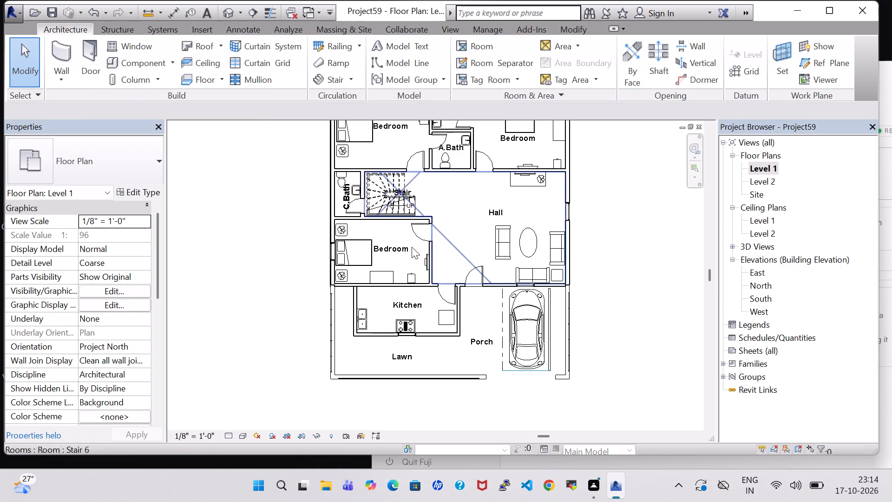
pyautogui.click(341, 230)
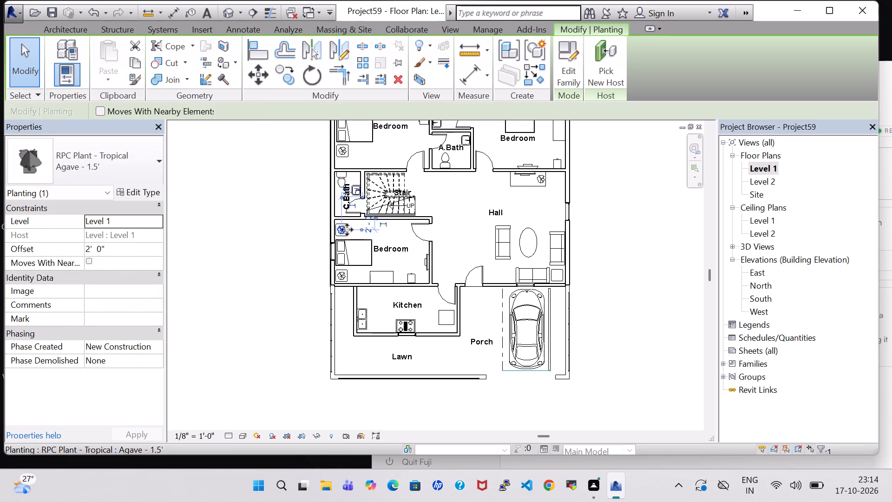
pyautogui.click(458, 216)
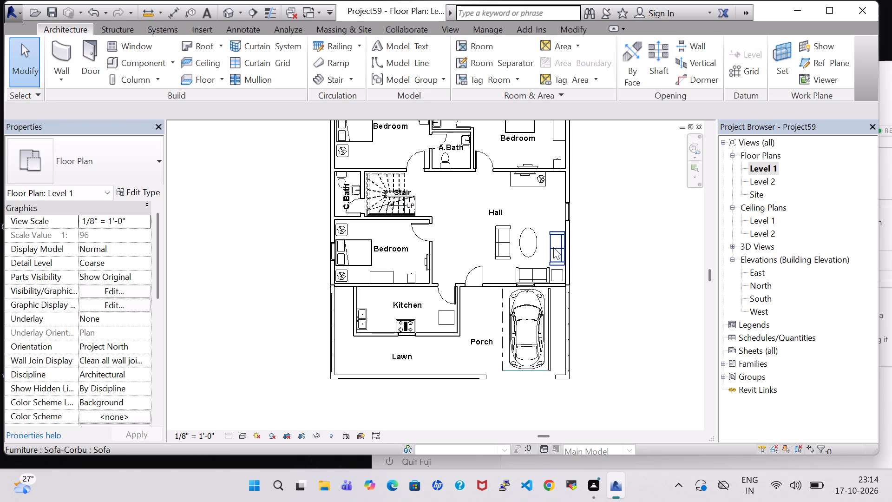
pyautogui.click(604, 249)
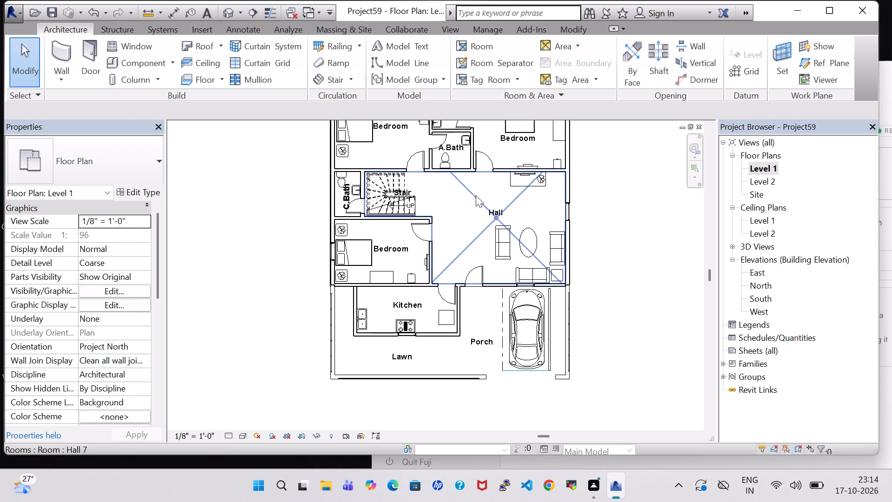
pyautogui.scroll(2, 473, 195)
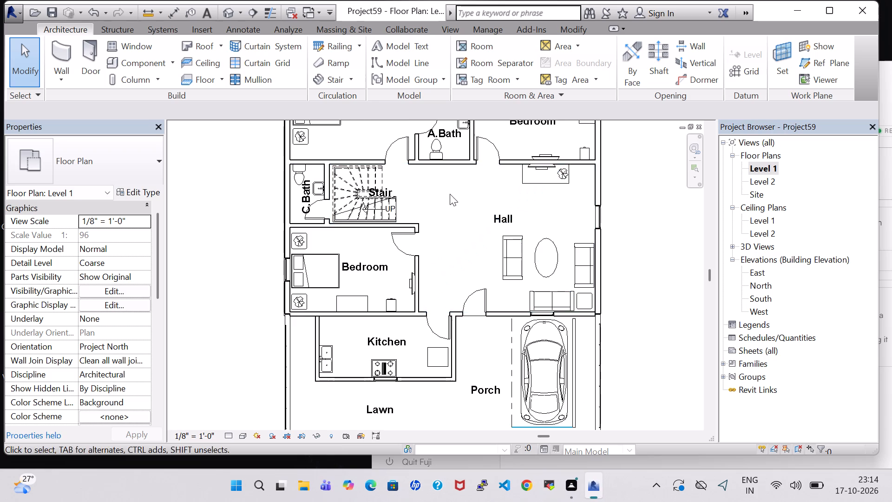
pyautogui.scroll(1, 450, 194)
pyautogui.moveTo(450, 194); pyautogui.dragTo(453, 291, button='middle')
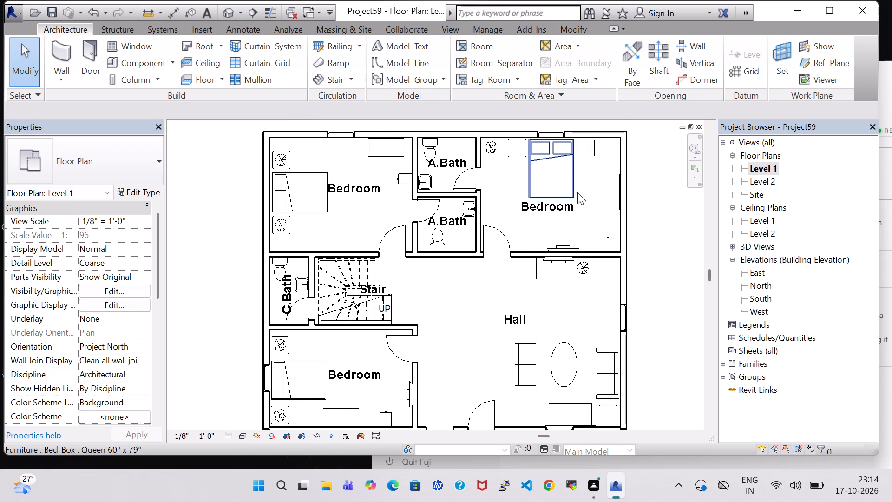
pyautogui.scroll(-5, 651, 200)
pyautogui.moveTo(669, 242); pyautogui.dragTo(654, 203, button='middle')
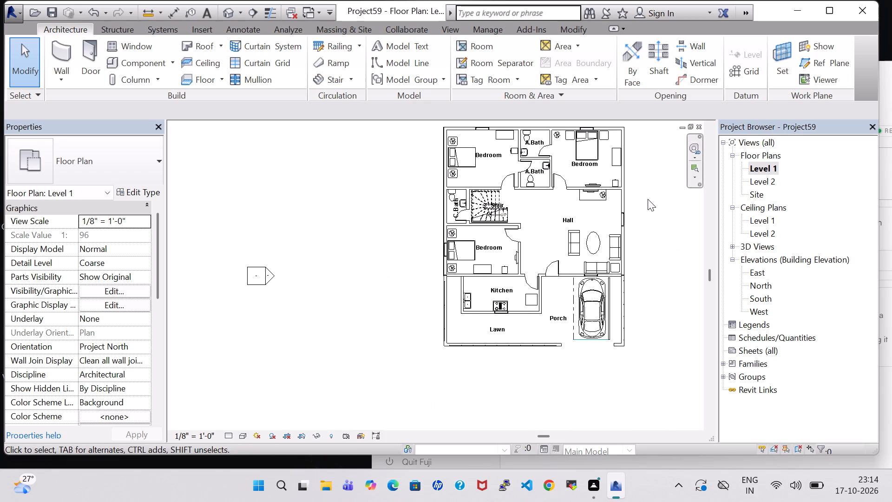
pyautogui.scroll(-1, 631, 259)
pyautogui.moveTo(656, 323); pyautogui.dragTo(657, 308, button='middle')
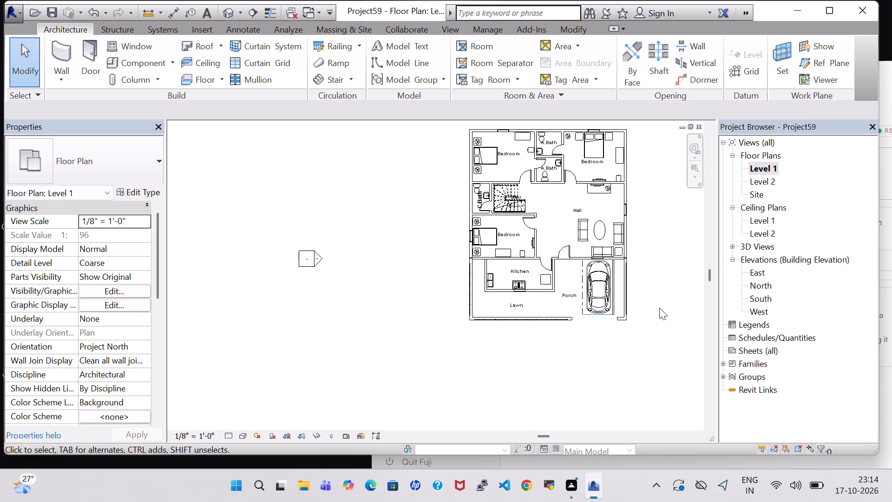
pyautogui.middleClick(663, 309)
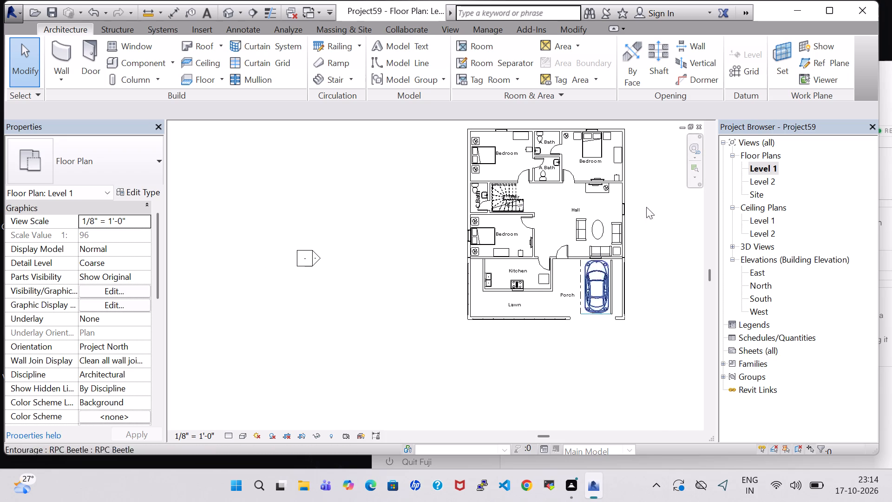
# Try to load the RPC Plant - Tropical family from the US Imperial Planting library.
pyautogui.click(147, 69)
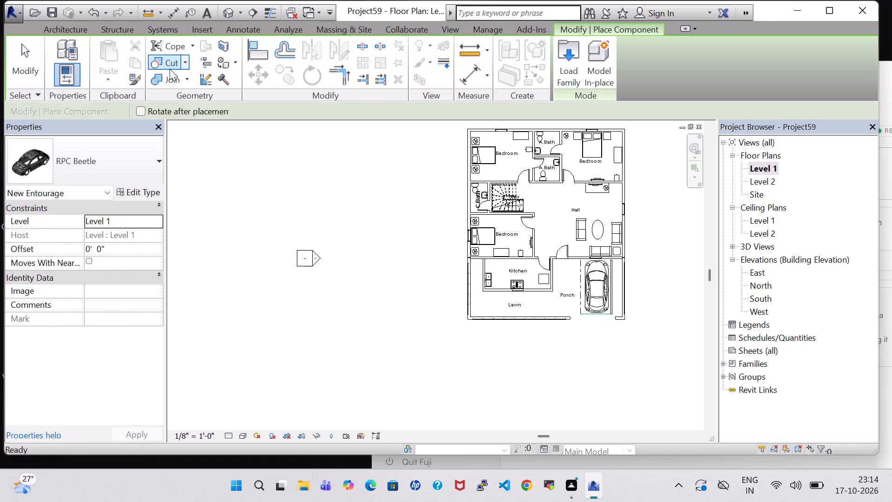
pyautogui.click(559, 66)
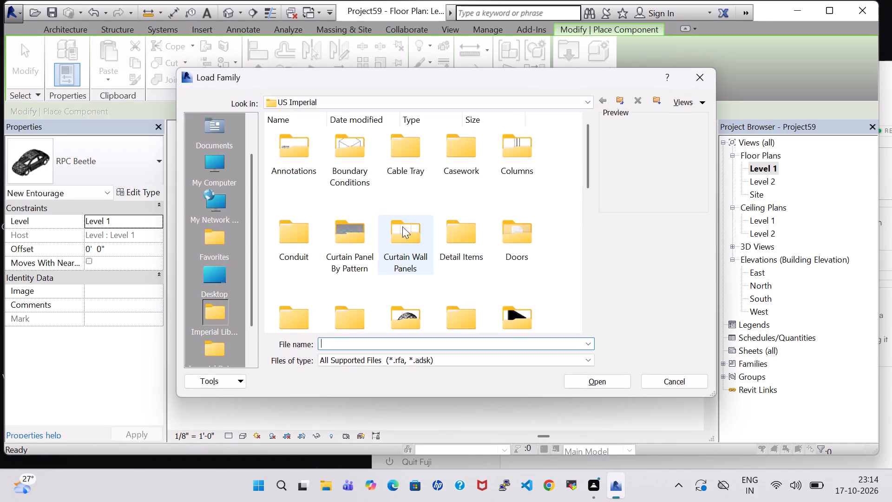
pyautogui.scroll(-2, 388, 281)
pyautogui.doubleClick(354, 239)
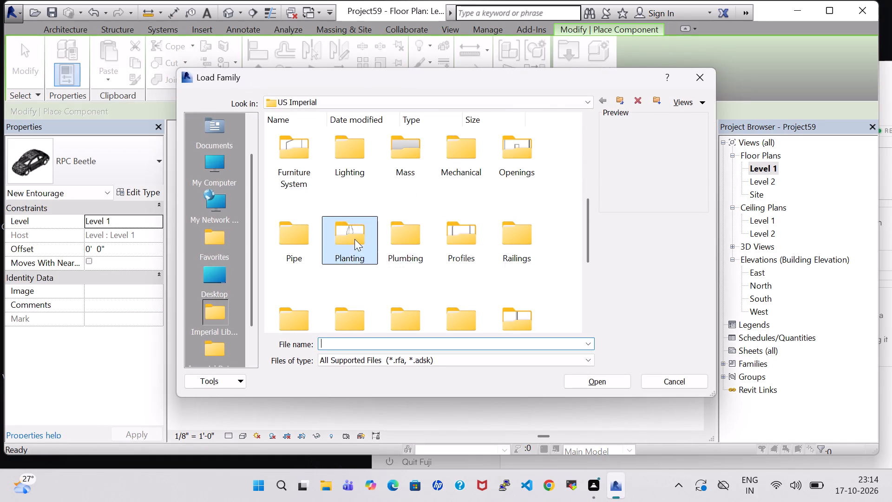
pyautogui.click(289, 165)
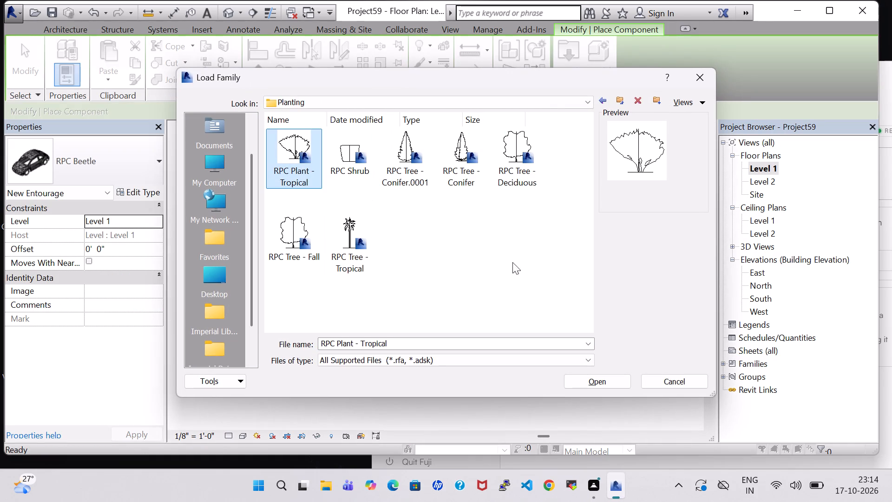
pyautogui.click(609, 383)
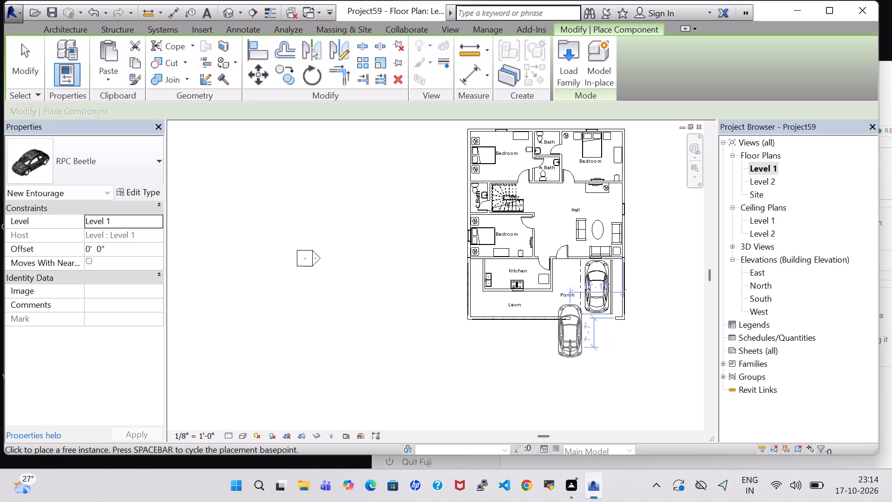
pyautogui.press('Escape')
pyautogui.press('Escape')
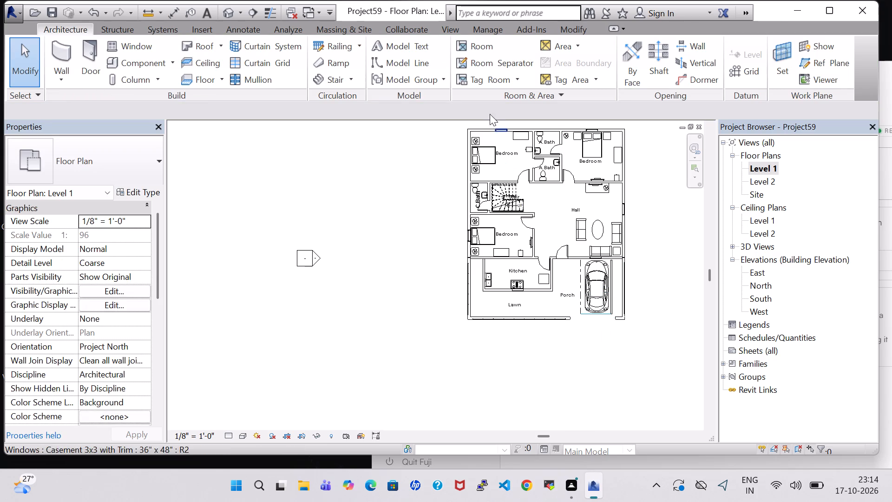
# Place three RPC Plant - Tropical Agave - 1.5' plants, matching the bedroom plant, along the west boundary about 1'-11" from the kitchen's west wall line.
pyautogui.scroll(4, 566, 136)
pyautogui.click(566, 136)
pyautogui.rightClick(566, 136)
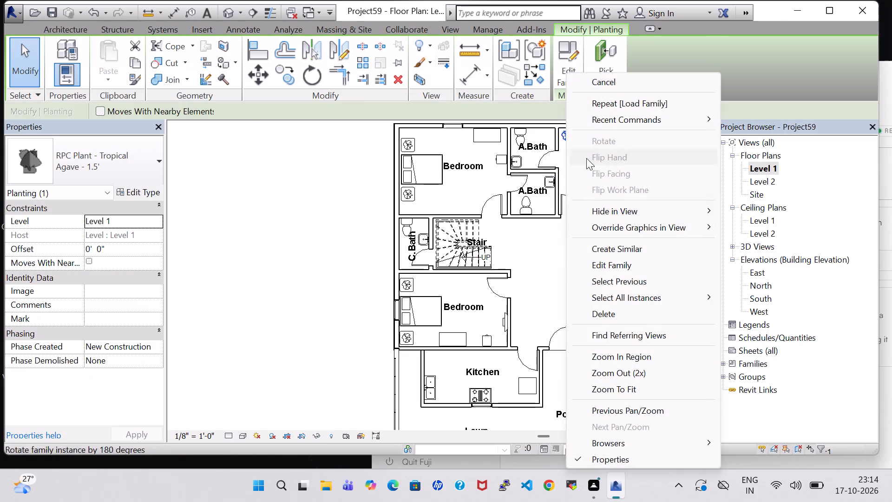
pyautogui.click(642, 246)
pyautogui.moveTo(474, 316); pyautogui.dragTo(533, 211, button='middle')
pyautogui.scroll(6, 465, 264)
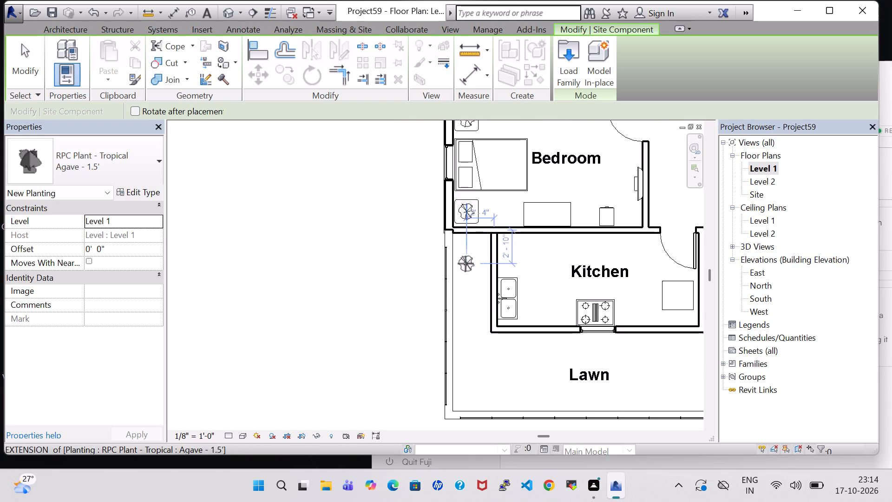
pyautogui.scroll(1, 466, 264)
pyautogui.click(475, 258)
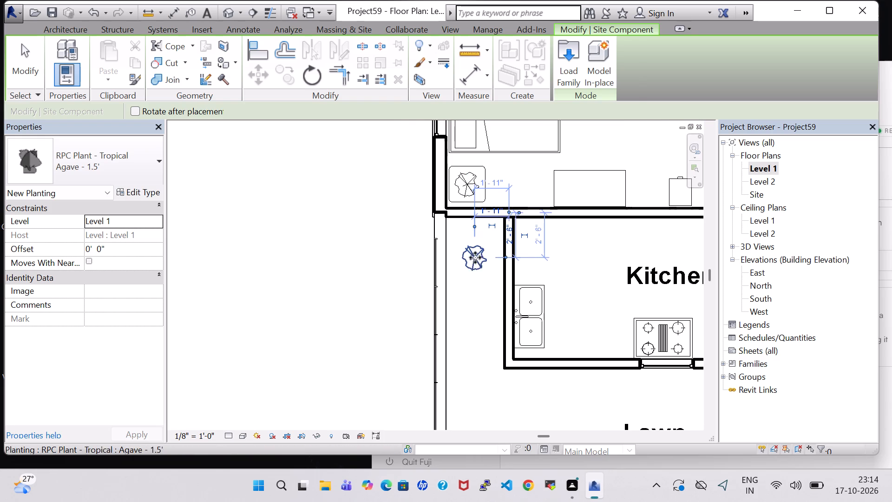
pyautogui.moveTo(474, 352); pyautogui.dragTo(484, 274, button='middle')
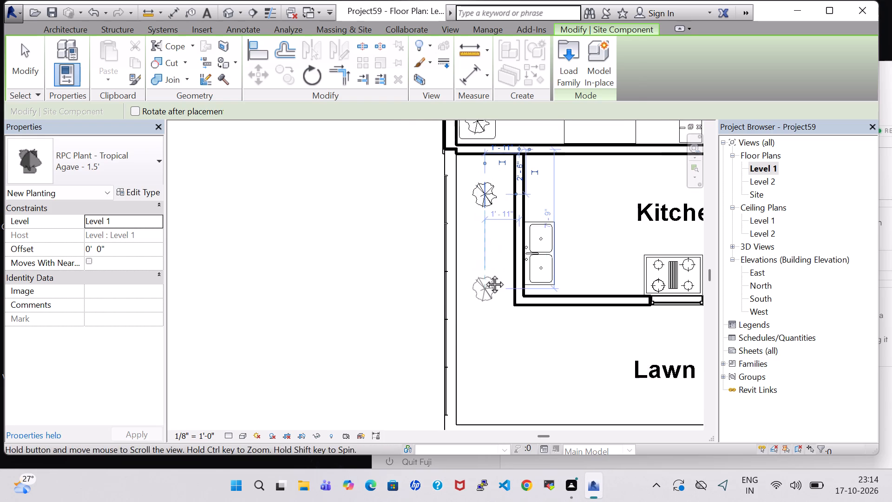
pyautogui.moveTo(484, 274); pyautogui.dragTo(484, 272, button='middle')
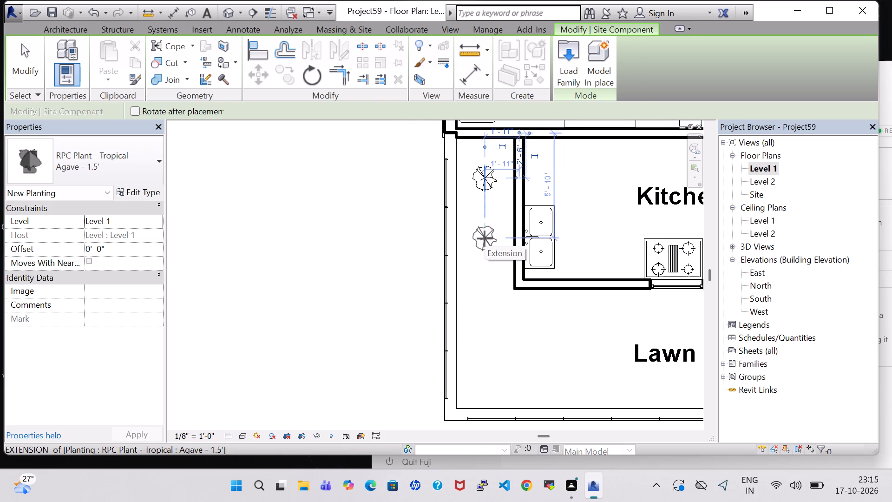
pyautogui.click(484, 271)
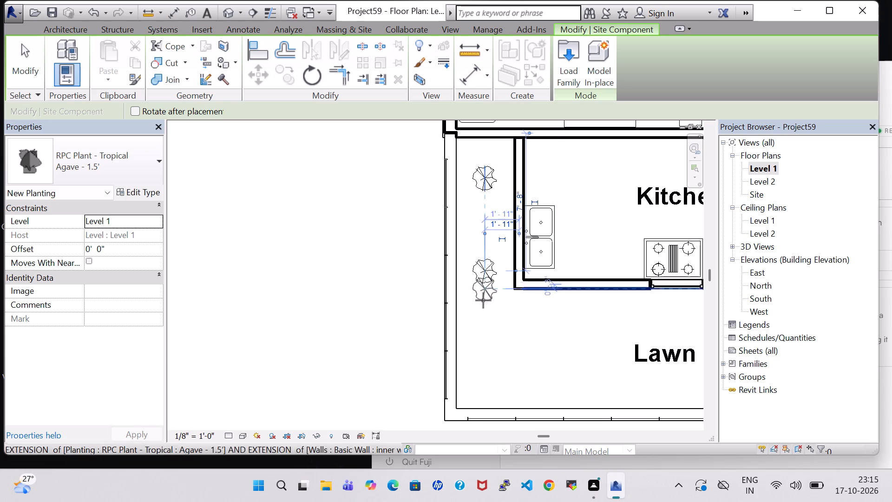
pyautogui.click(488, 375)
# Place two more Agave - 1.5' plants along the lawn's south side, about 5'-0" and 4'-8" south of the kitchen wall.
pyautogui.scroll(1, 539, 375)
pyautogui.moveTo(539, 375); pyautogui.dragTo(418, 351, button='middle')
pyautogui.click(498, 356)
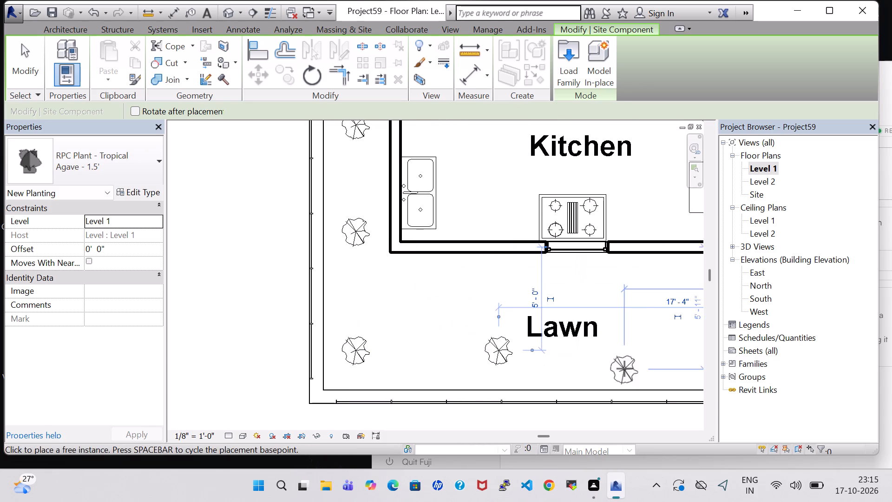
pyautogui.moveTo(624, 369); pyautogui.dragTo(469, 347, button='middle')
pyautogui.scroll(1, 469, 347)
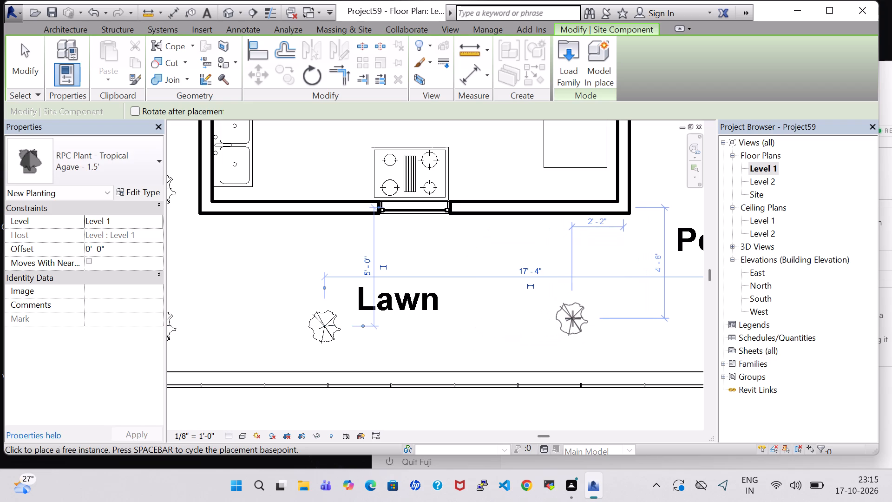
pyautogui.click(573, 318)
# Place two Agave - 1.5' plants between the car and east boundary wall, about 2'-0" and 10'-8" south of the hall's south wall.
pyautogui.moveTo(645, 318); pyautogui.dragTo(340, 303, button='middle')
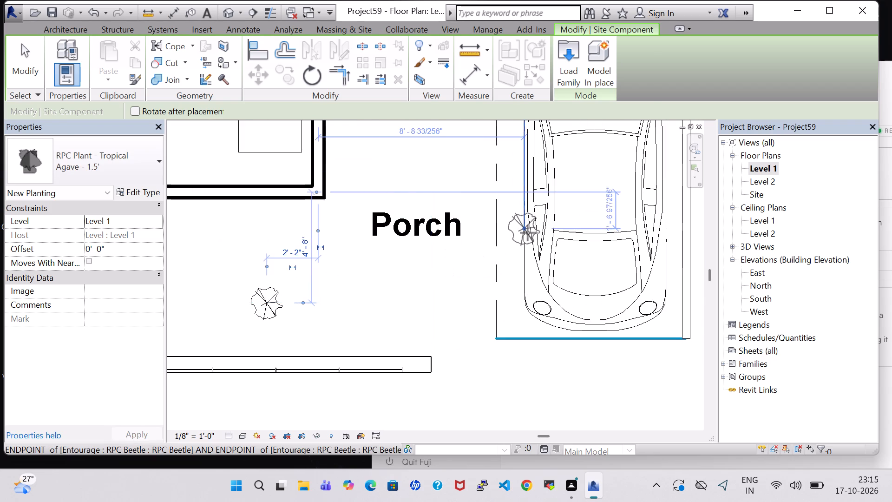
pyautogui.scroll(-4, 528, 233)
pyautogui.moveTo(420, 171); pyautogui.dragTo(394, 285, button='middle')
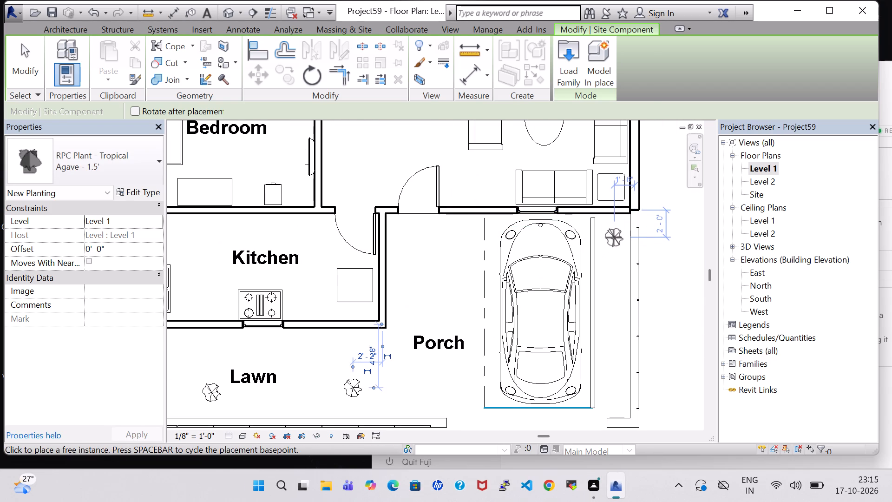
pyautogui.click(614, 238)
pyautogui.click(613, 355)
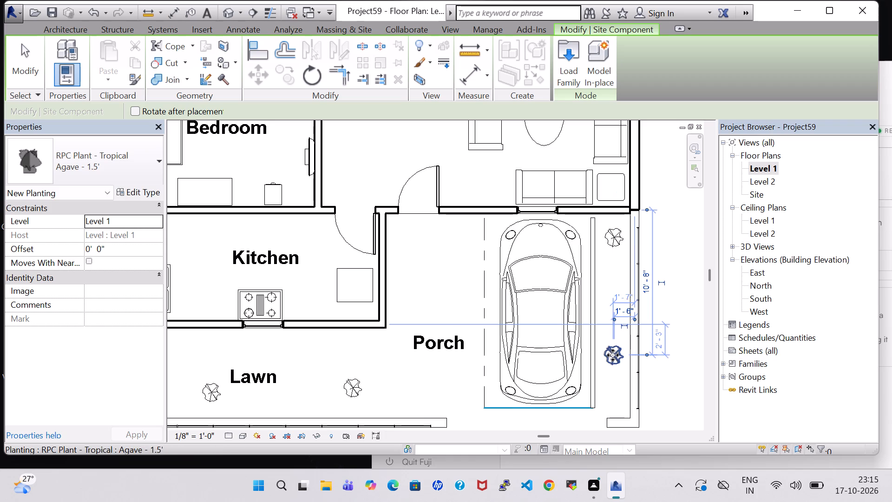
pyautogui.press('Escape')
pyautogui.press('Escape')
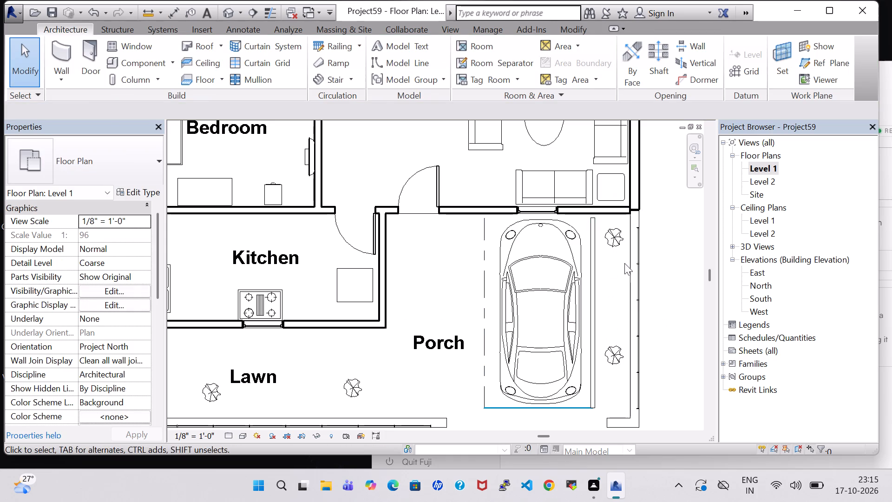
# Change the three plants along the west boundary to RPC Plant - Tropical Jungle Flame - 3'.
pyautogui.moveTo(666, 245); pyautogui.dragTo(764, 247, button='middle')
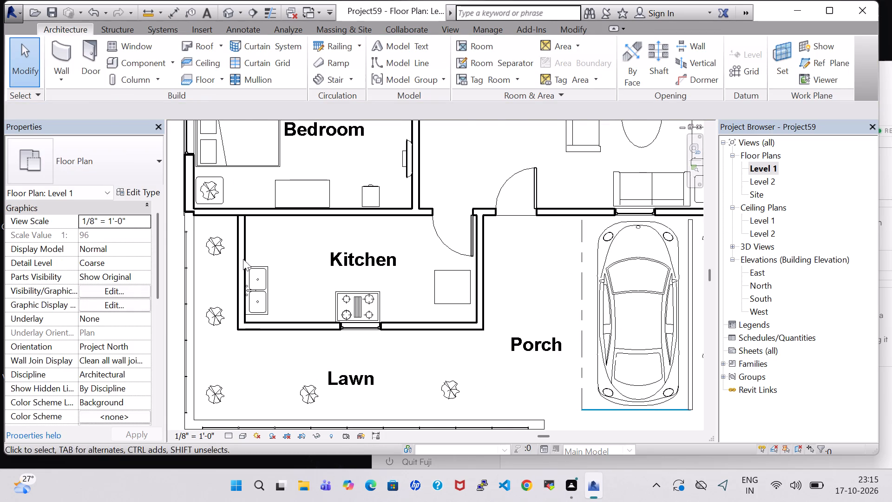
pyautogui.click(214, 244)
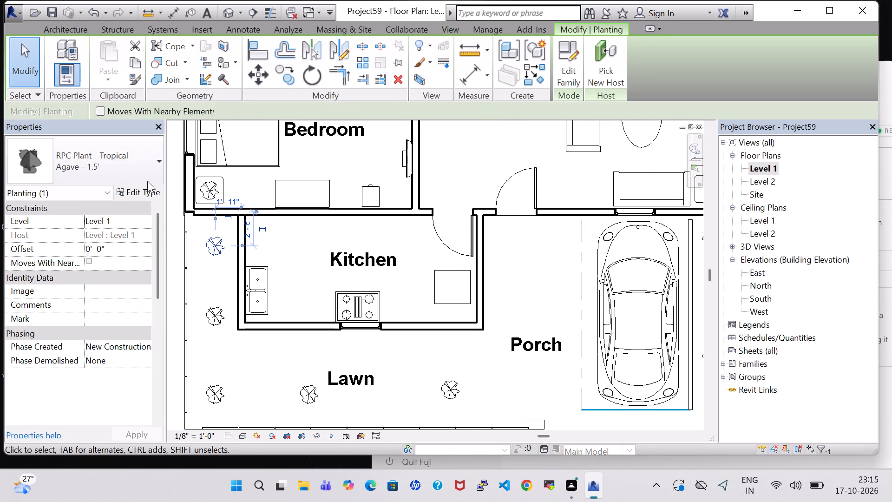
pyautogui.click(118, 156)
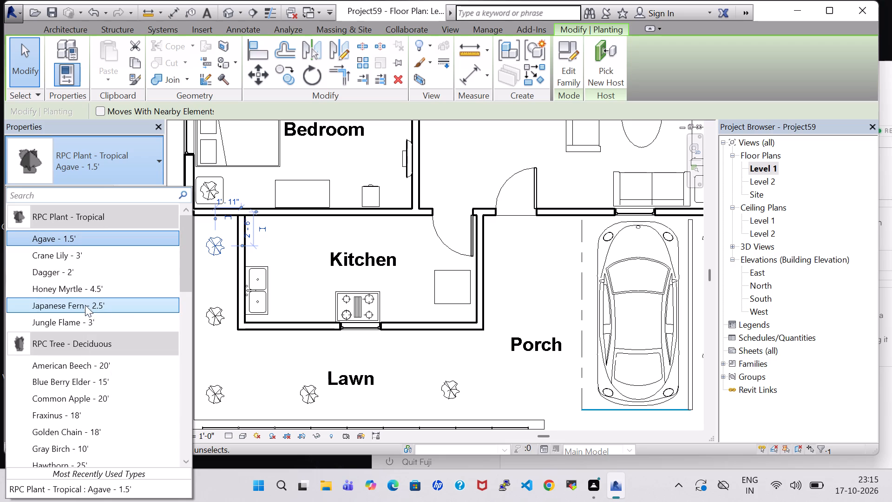
pyautogui.click(85, 317)
pyautogui.click(206, 312)
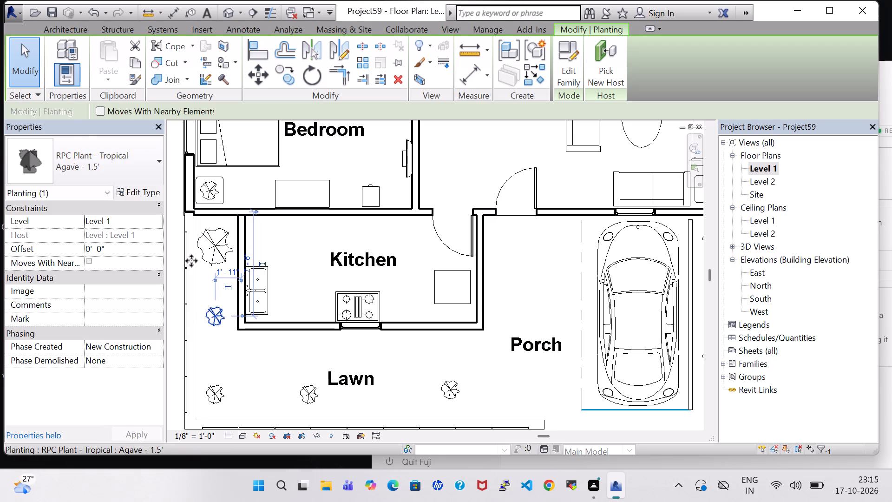
pyautogui.click(97, 163)
pyautogui.click(98, 316)
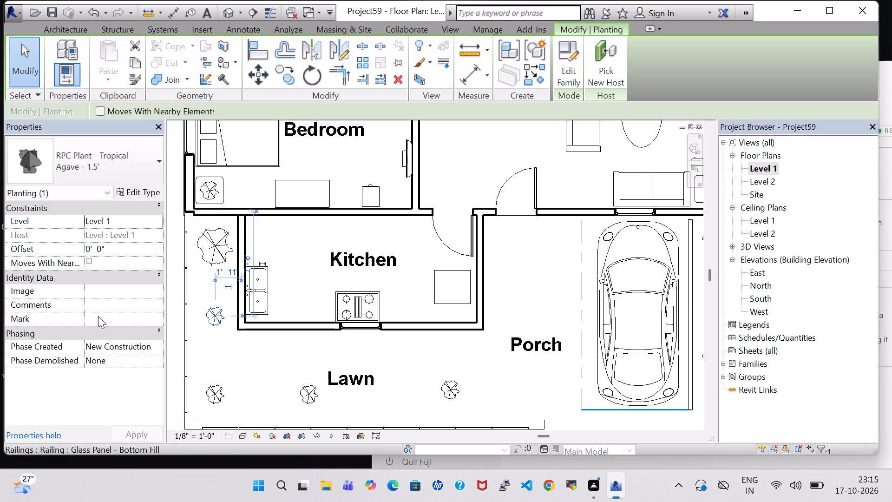
pyautogui.click(218, 389)
pyautogui.click(95, 127)
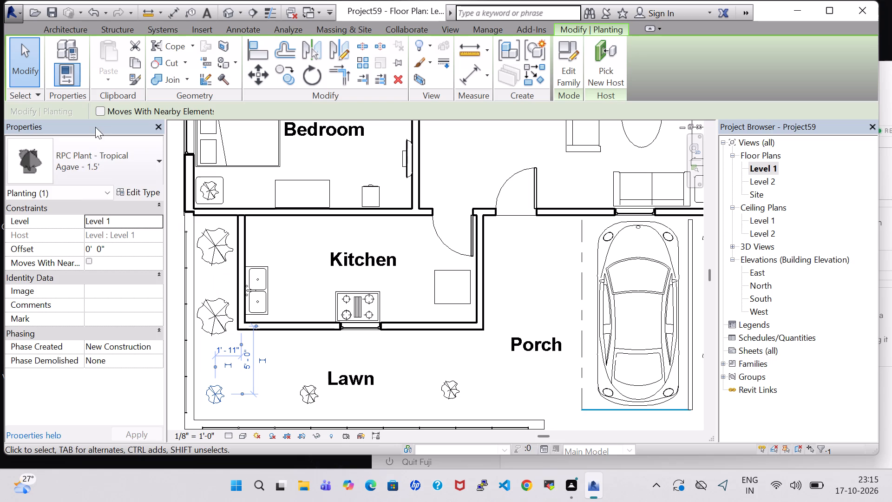
pyautogui.click(101, 162)
pyautogui.click(110, 322)
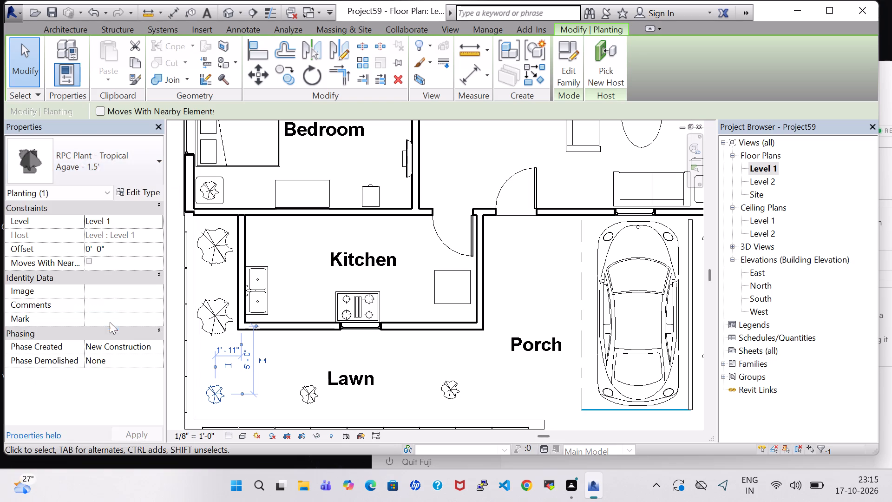
# Change the two remaining plants on the lawn's south side to Jungle Flame - 3'.
pyautogui.click(307, 395)
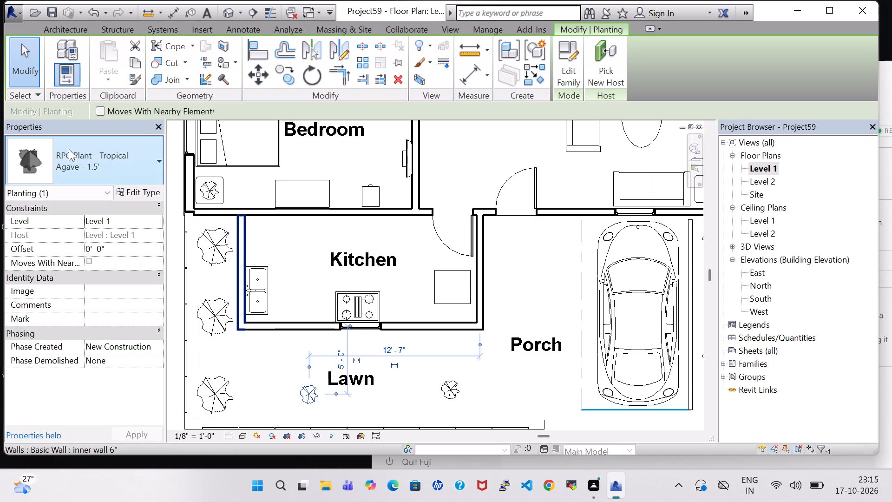
pyautogui.click(72, 156)
pyautogui.click(93, 320)
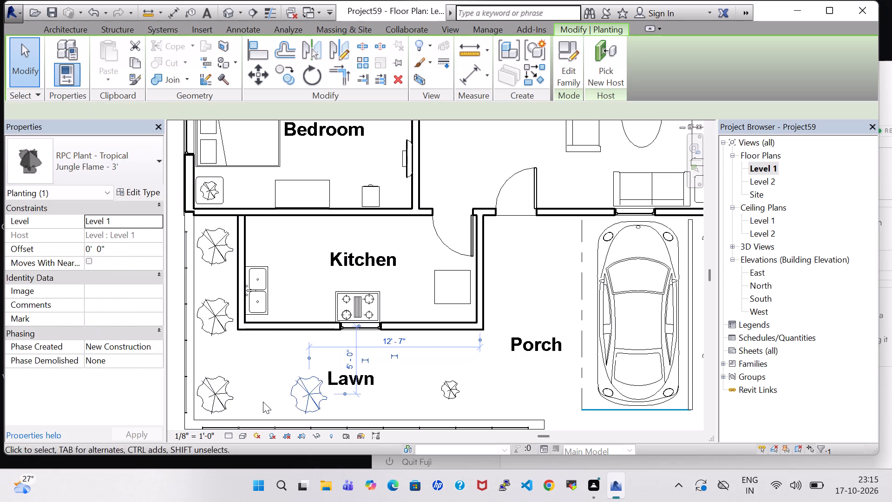
pyautogui.click(450, 394)
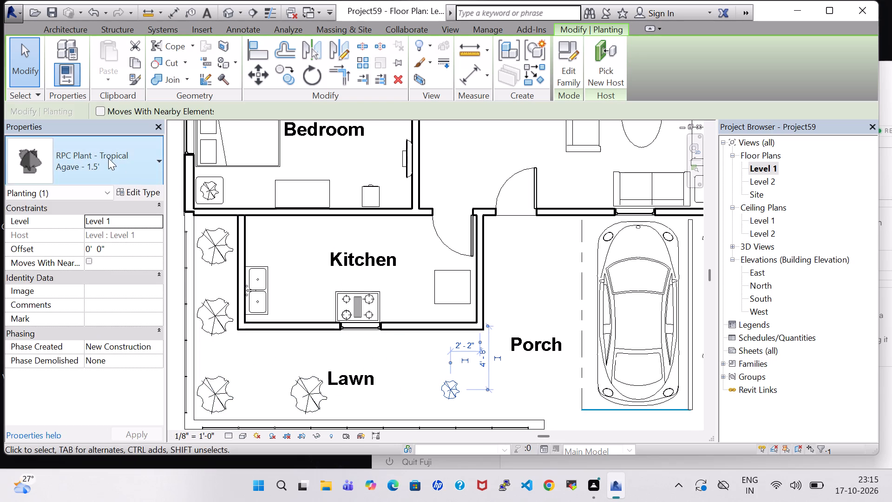
pyautogui.click(108, 158)
pyautogui.click(103, 318)
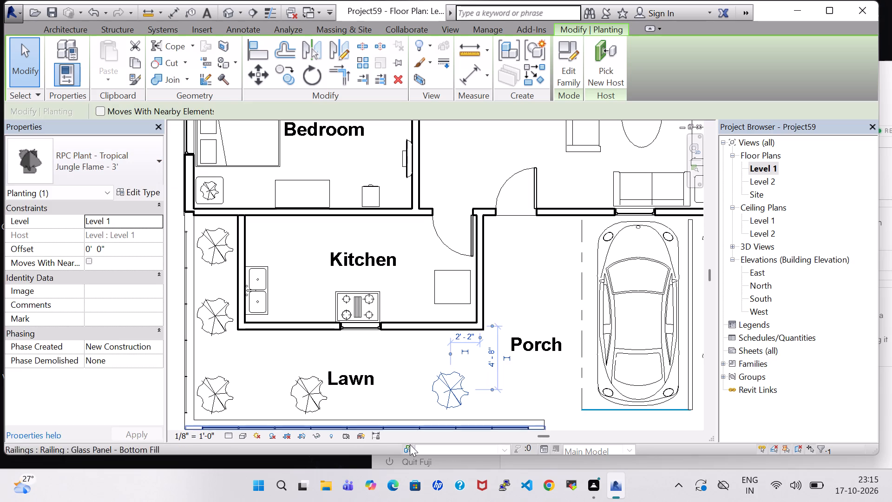
# Change the two plants between the car and the east boundary wall to Jungle Flame - 3'.
pyautogui.moveTo(534, 366); pyautogui.dragTo(256, 312, button='middle')
pyautogui.click(433, 192)
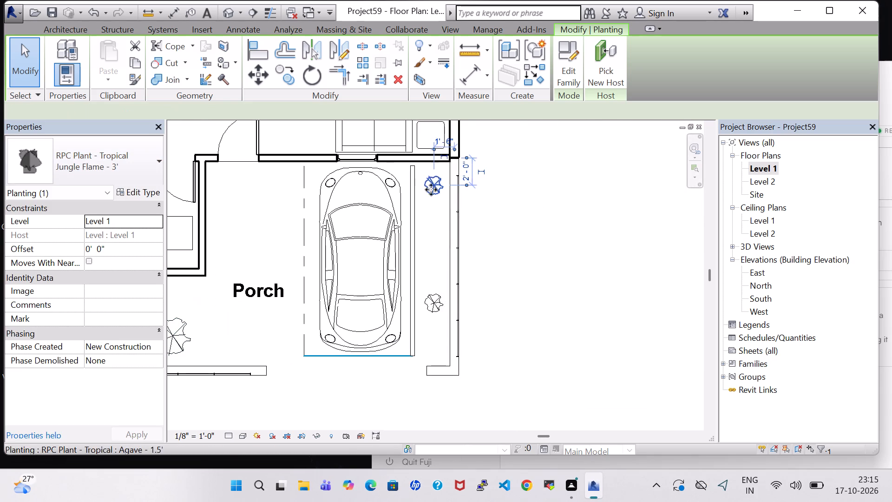
pyautogui.click(111, 177)
pyautogui.click(88, 322)
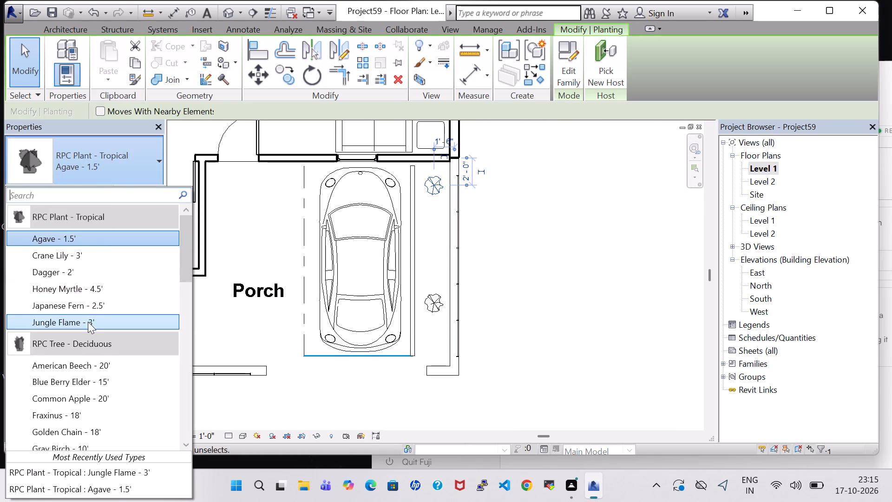
pyautogui.click(436, 301)
pyautogui.click(134, 158)
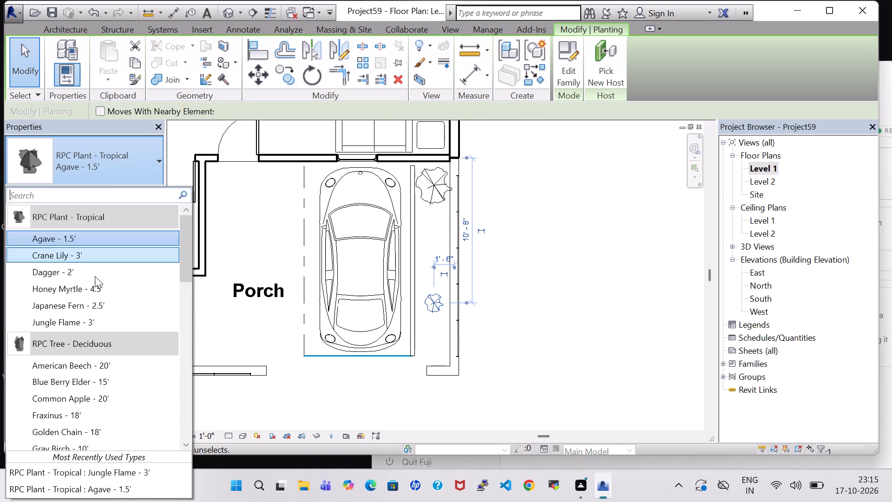
pyautogui.click(93, 318)
pyautogui.click(545, 269)
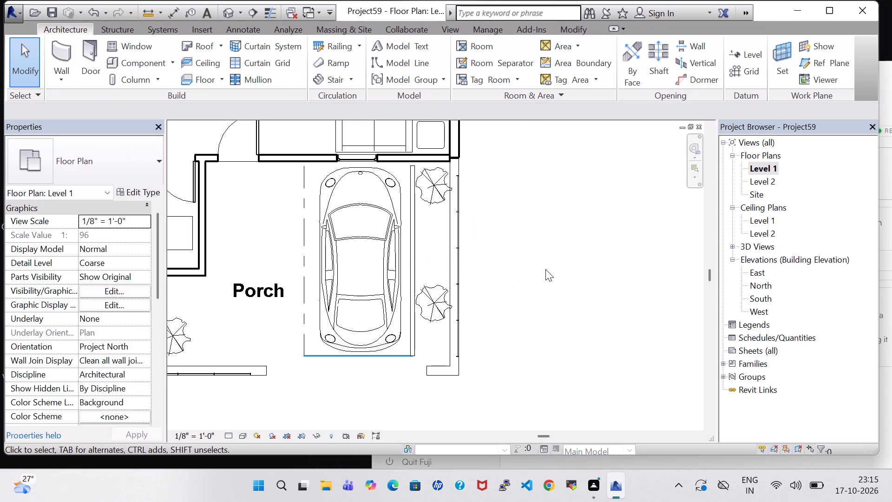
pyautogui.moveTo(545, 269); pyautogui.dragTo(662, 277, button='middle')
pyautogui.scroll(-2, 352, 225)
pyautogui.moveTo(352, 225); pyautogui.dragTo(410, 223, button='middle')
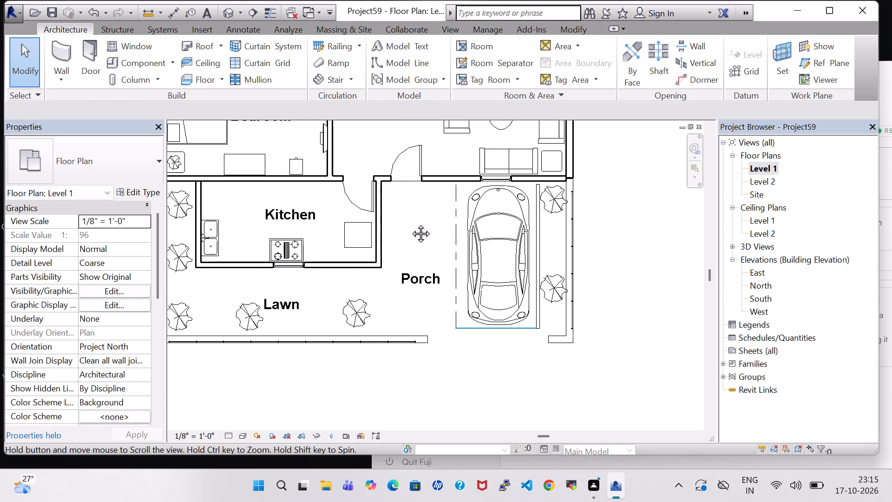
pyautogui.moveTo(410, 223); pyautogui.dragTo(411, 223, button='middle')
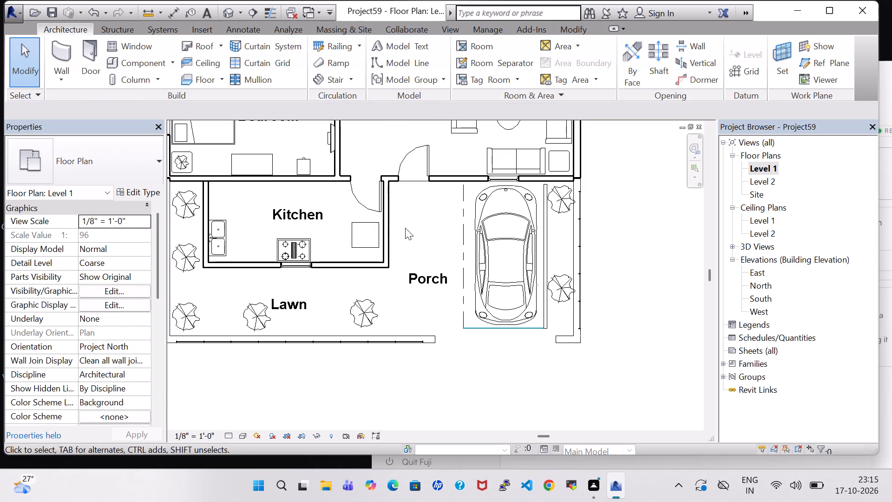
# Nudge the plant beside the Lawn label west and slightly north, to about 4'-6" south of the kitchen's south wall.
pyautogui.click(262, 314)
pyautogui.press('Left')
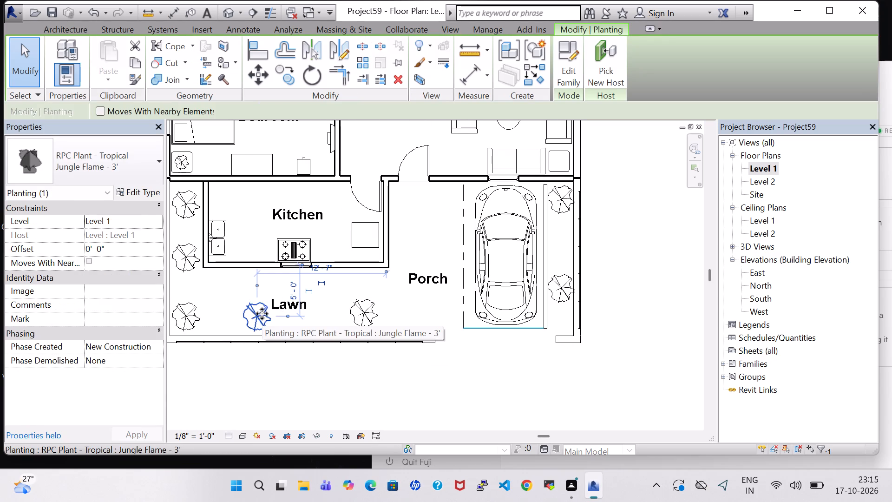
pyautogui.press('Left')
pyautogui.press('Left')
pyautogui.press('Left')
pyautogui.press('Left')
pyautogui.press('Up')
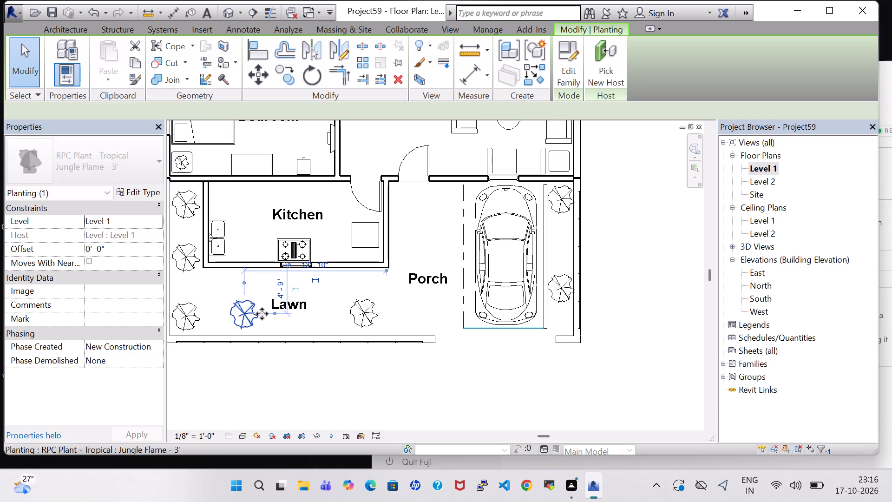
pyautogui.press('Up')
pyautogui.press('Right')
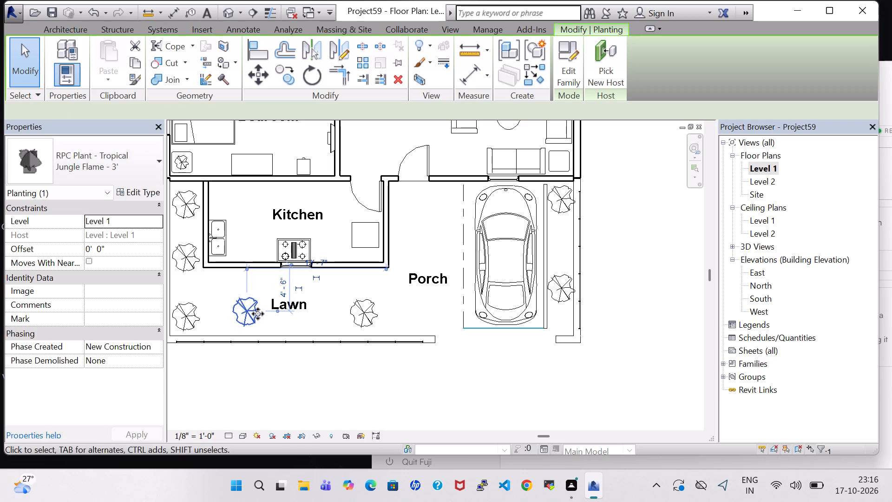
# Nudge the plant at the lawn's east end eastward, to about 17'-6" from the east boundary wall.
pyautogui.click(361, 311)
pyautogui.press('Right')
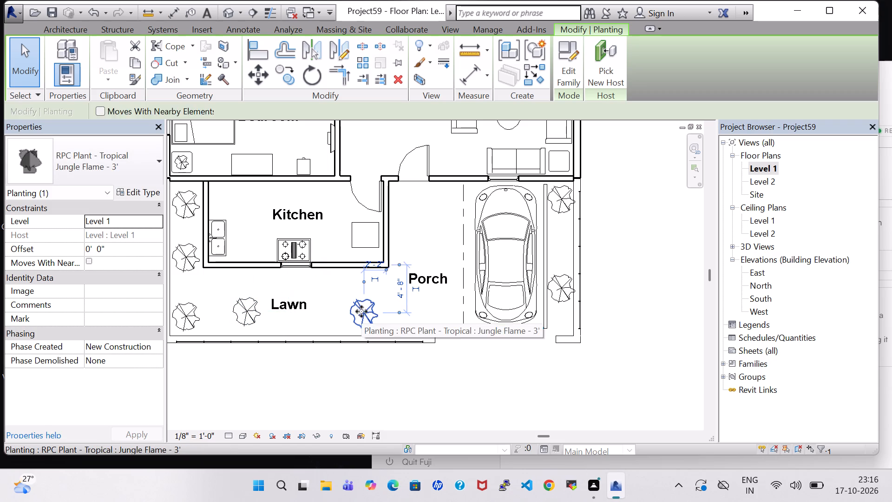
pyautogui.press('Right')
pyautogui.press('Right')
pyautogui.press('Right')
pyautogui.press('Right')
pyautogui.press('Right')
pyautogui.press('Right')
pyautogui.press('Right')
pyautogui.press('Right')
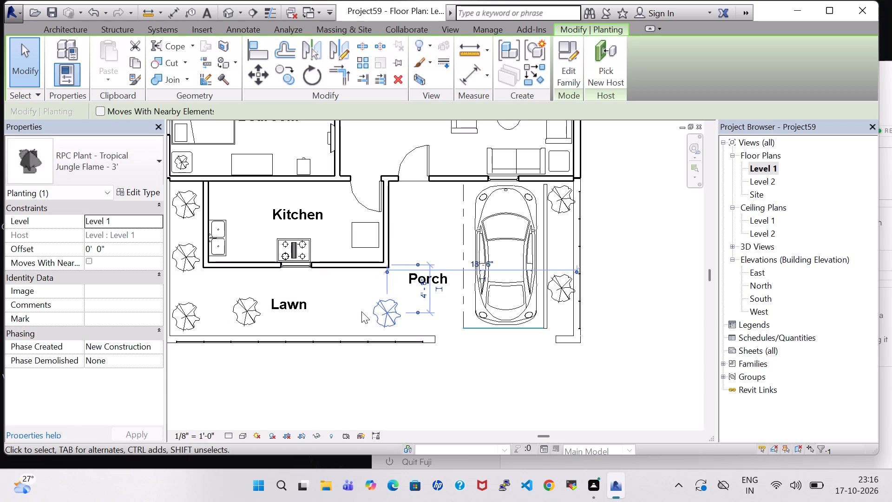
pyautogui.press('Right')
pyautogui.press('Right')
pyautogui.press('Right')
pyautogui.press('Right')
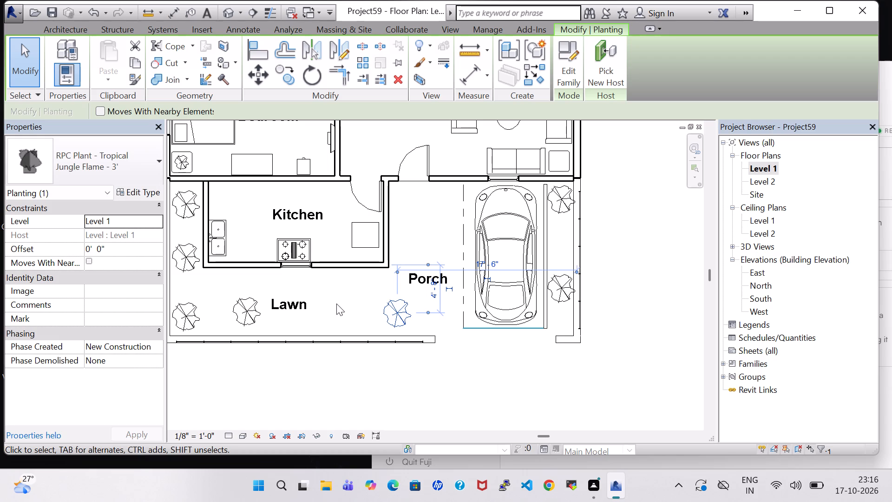
# Change the plant at the lawn's east end to RPC Plant - Tropical Crane Lily - 3'.
pyautogui.scroll(-3, 336, 304)
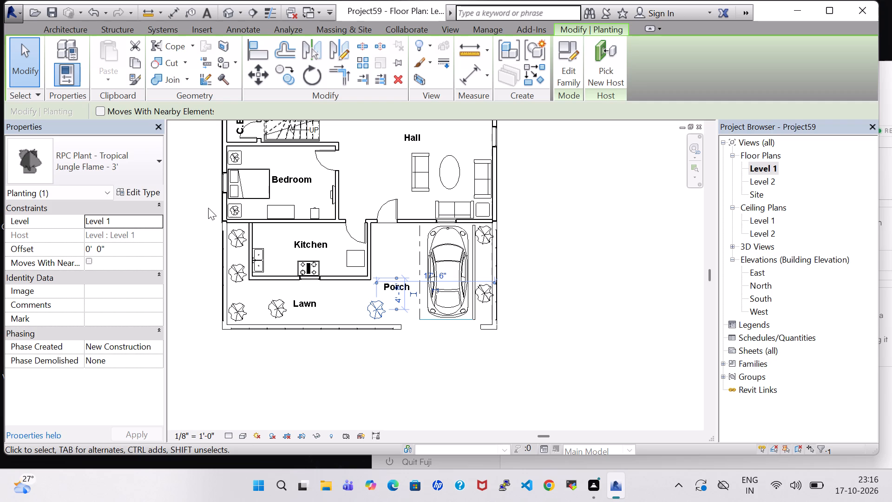
pyautogui.click(139, 163)
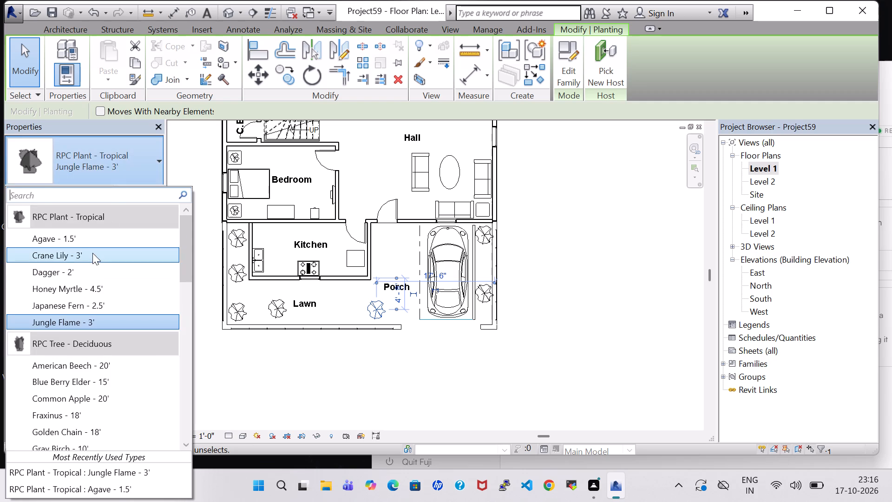
pyautogui.click(92, 253)
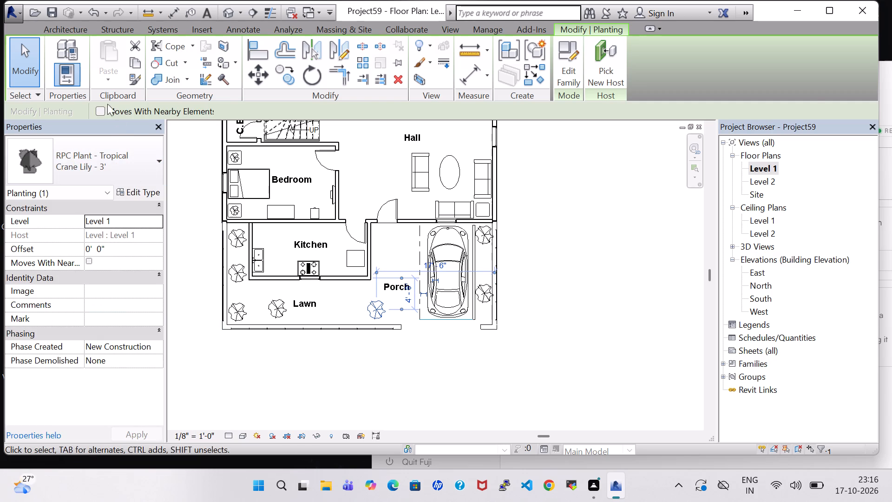
# Place a Crane Lily - 3' between the two plants west of the kitchen, about 5'-2" south of the bedroom's south wall.
pyautogui.click(75, 29)
pyautogui.click(122, 61)
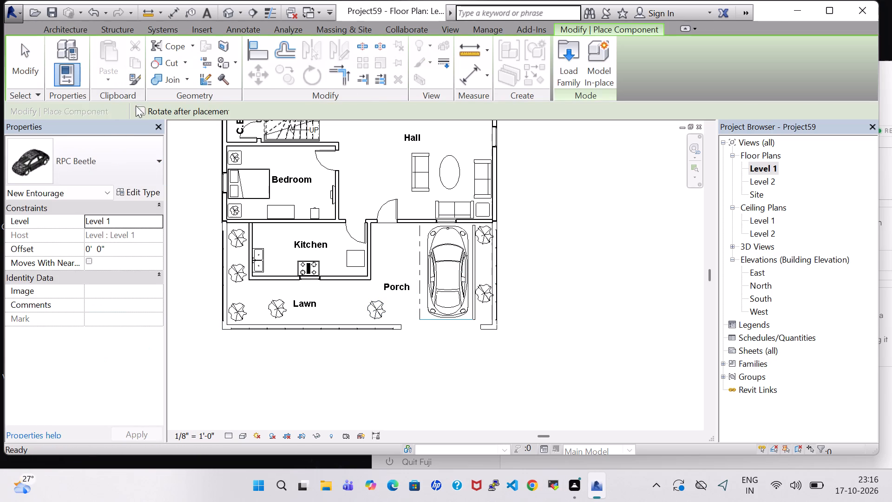
pyautogui.click(102, 158)
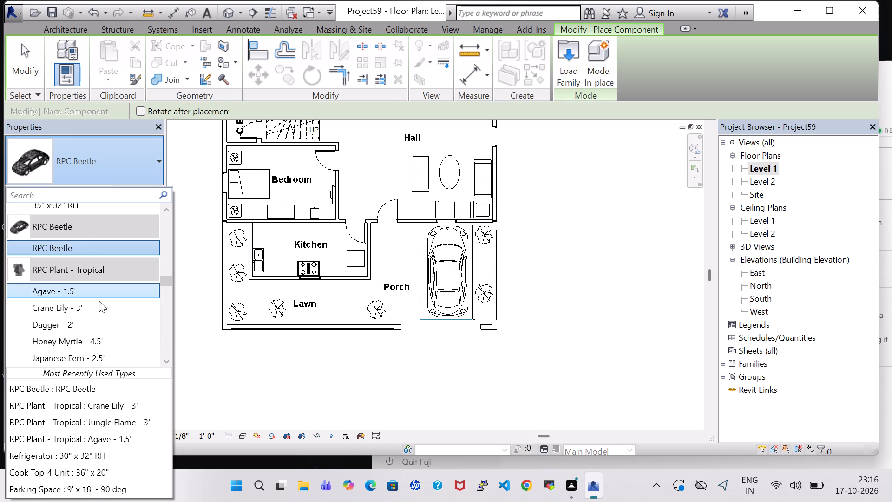
pyautogui.click(100, 411)
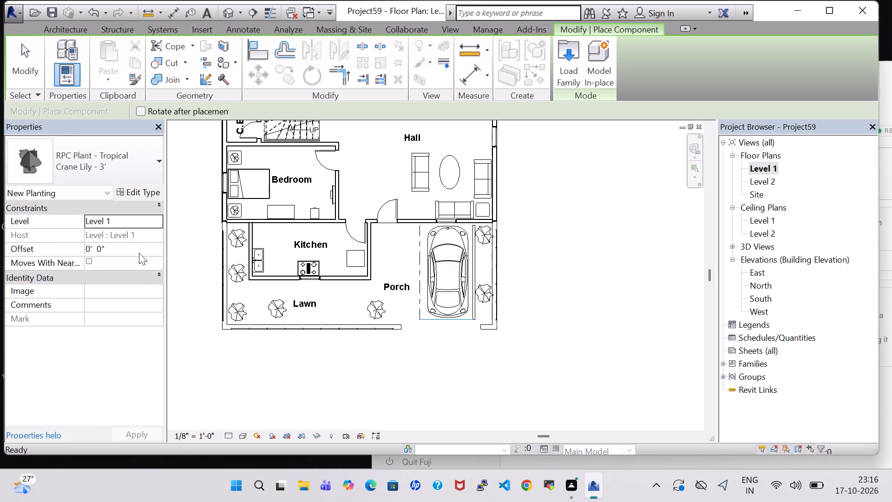
pyautogui.scroll(6, 262, 234)
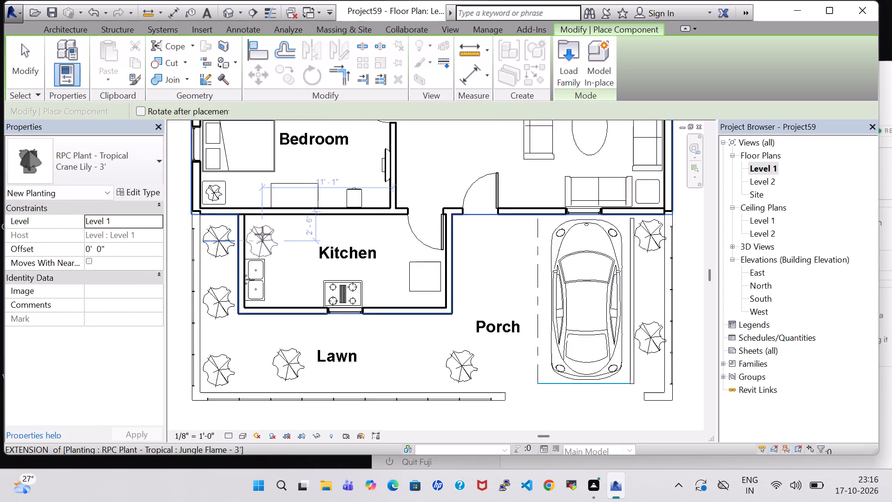
pyautogui.scroll(2, 262, 234)
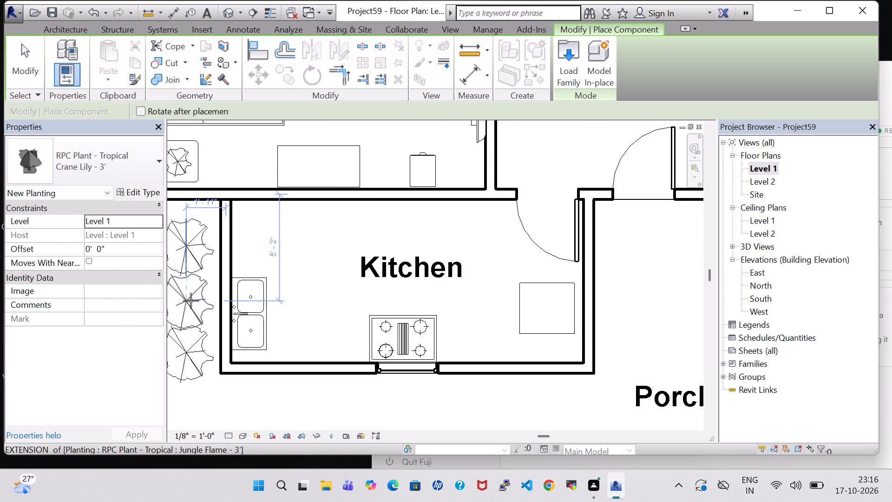
pyautogui.moveTo(191, 301); pyautogui.dragTo(286, 297, button='middle')
pyautogui.click(284, 297)
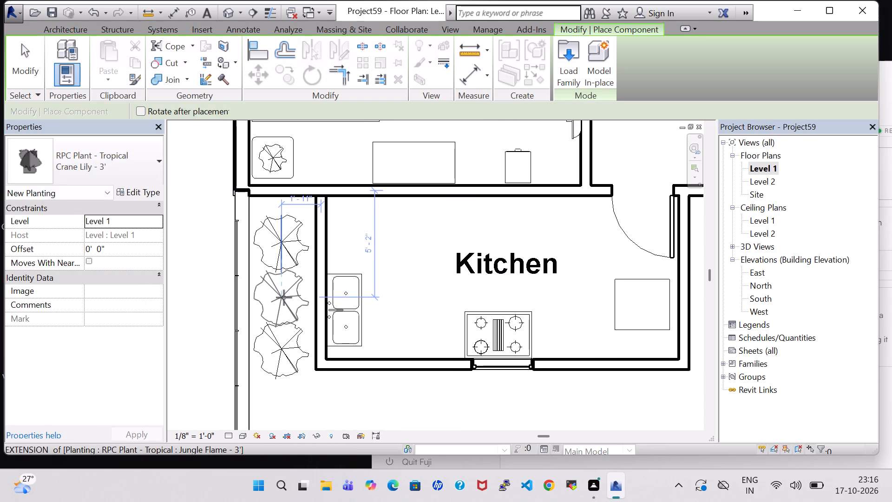
pyautogui.moveTo(308, 361); pyautogui.dragTo(337, 253, button='middle')
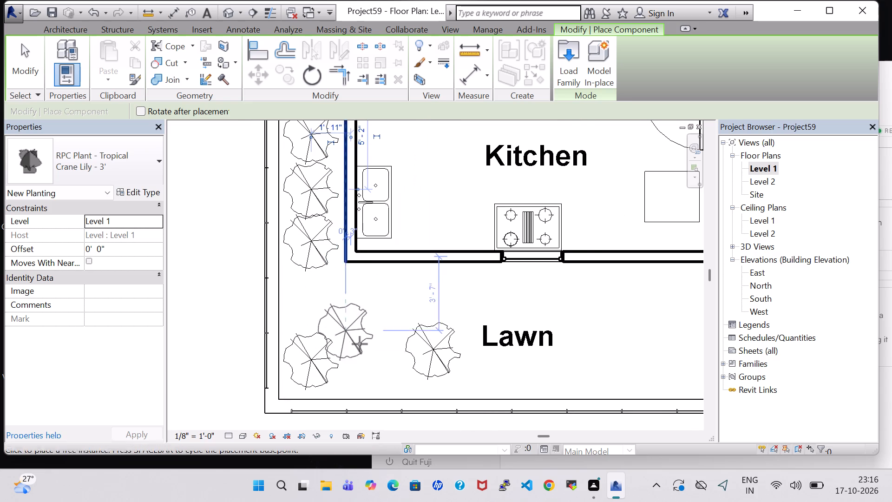
pyautogui.press('Escape')
pyautogui.press('Escape')
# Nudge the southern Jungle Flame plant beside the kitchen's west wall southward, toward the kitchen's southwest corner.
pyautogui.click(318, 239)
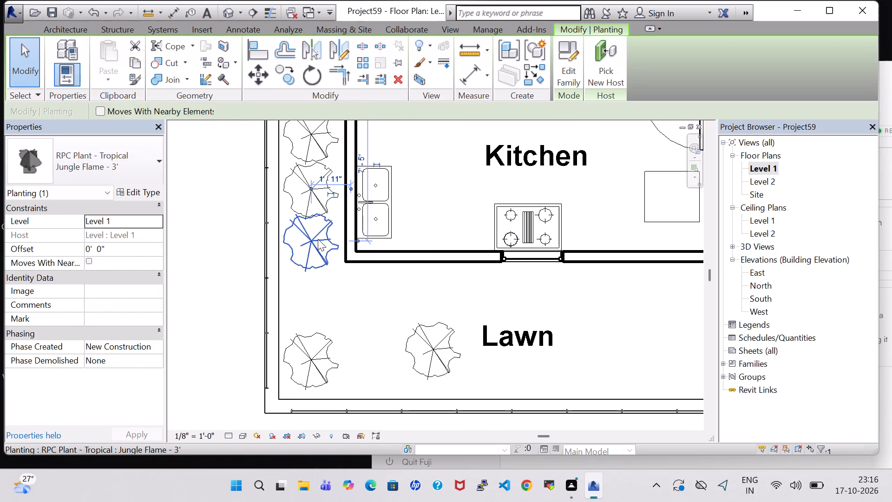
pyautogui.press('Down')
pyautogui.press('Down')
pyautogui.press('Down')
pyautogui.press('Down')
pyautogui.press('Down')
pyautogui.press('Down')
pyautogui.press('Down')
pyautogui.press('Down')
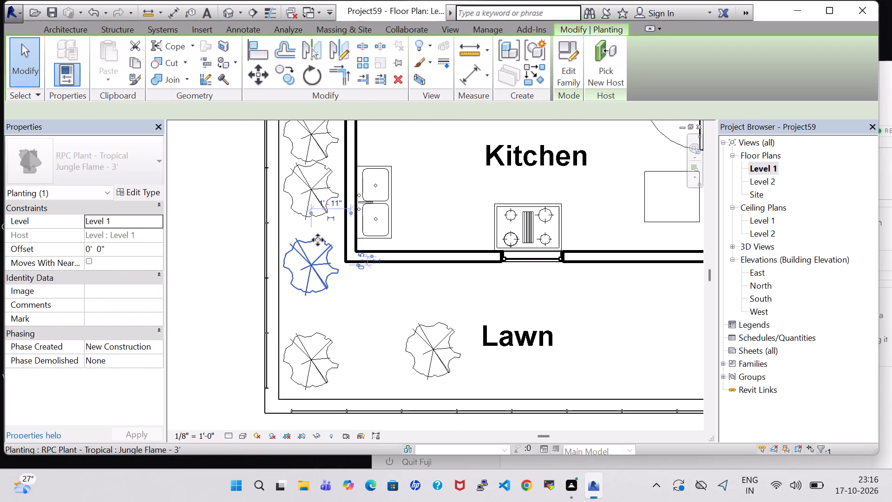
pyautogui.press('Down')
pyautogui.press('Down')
# Delete the Jungle Flame plant near the kitchen's southwest corner.
pyautogui.click(307, 290)
pyautogui.press('Delete')
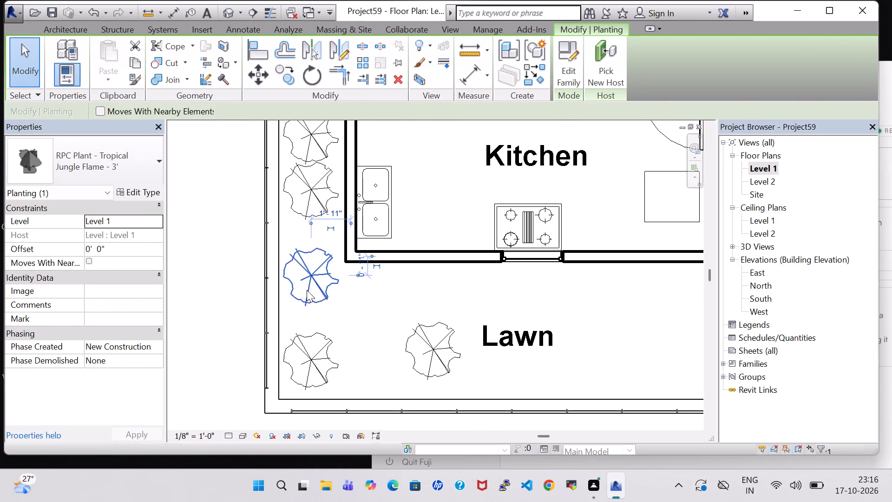
# Move the Crane Lily west of the kitchen south, to about 8'-0" below the bedroom's south wall.
pyautogui.click(302, 216)
pyautogui.press('Down')
pyautogui.press('Down')
pyautogui.press('Down')
pyautogui.press('Down')
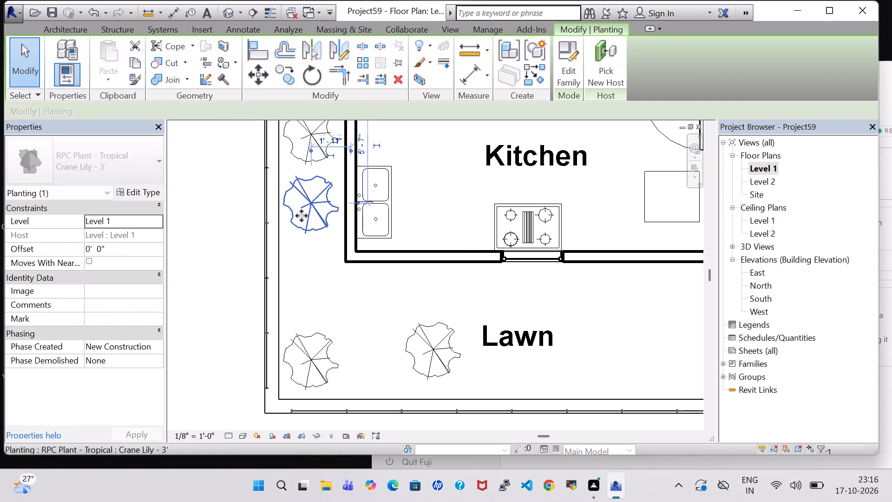
pyautogui.press('Down')
pyautogui.press('Down')
pyautogui.press('Down')
pyautogui.press('Down')
pyautogui.press('Down')
pyautogui.press('Down')
pyautogui.press('Down')
pyautogui.press('Down')
pyautogui.press('Down')
pyautogui.press('Down')
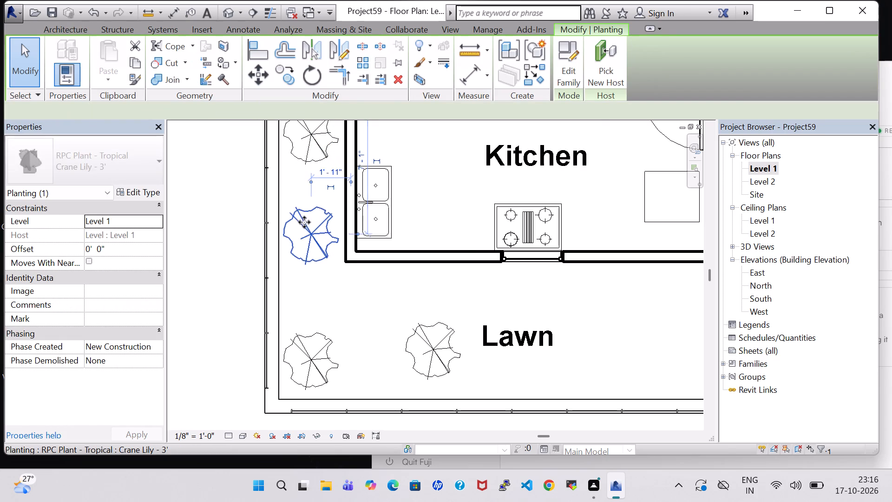
pyautogui.scroll(-4, 304, 223)
pyautogui.press('Down')
pyautogui.press('Down')
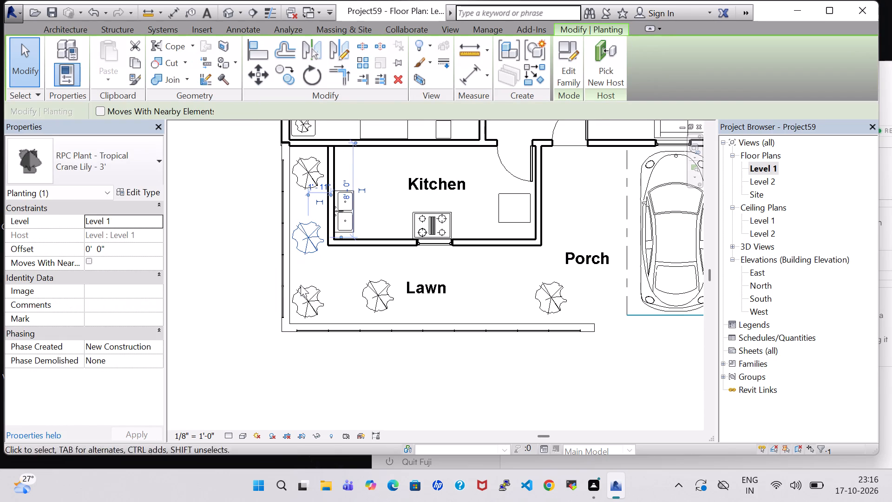
# Nudge the Jungle Flame plant in the lawn's southwest corner north and slightly east, to about 4'-6" south of the kitchen wall.
pyautogui.click(303, 298)
pyautogui.press('Up')
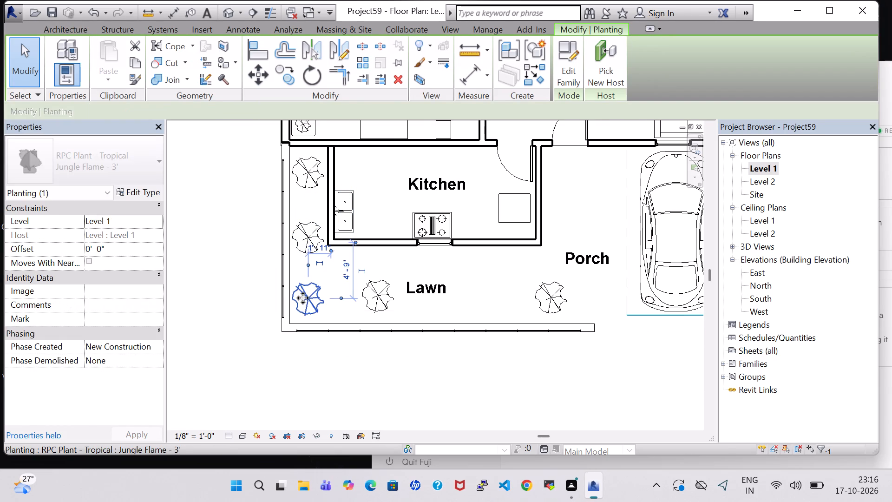
pyautogui.press('Up')
pyautogui.press('Up')
pyautogui.press('Right')
pyautogui.press('Right')
pyautogui.press('Down')
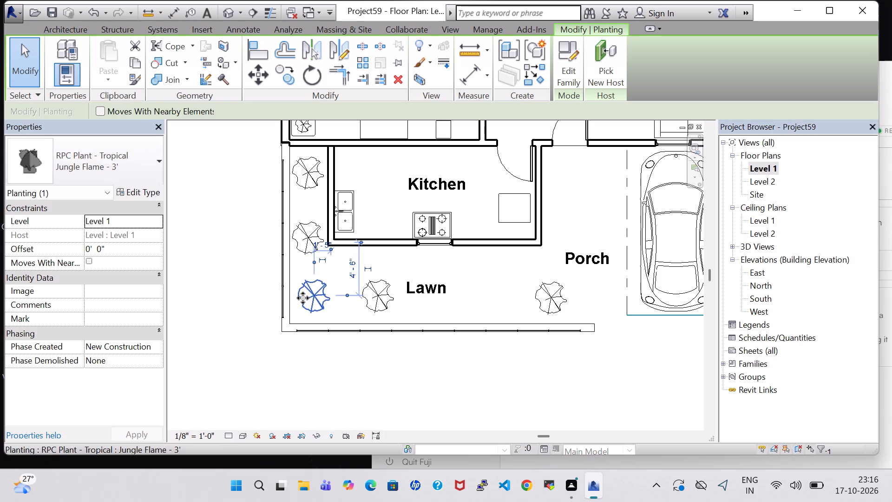
# Delete the Jungle Flame plant just west of the Lawn label.
pyautogui.click(368, 299)
pyautogui.press('Delete')
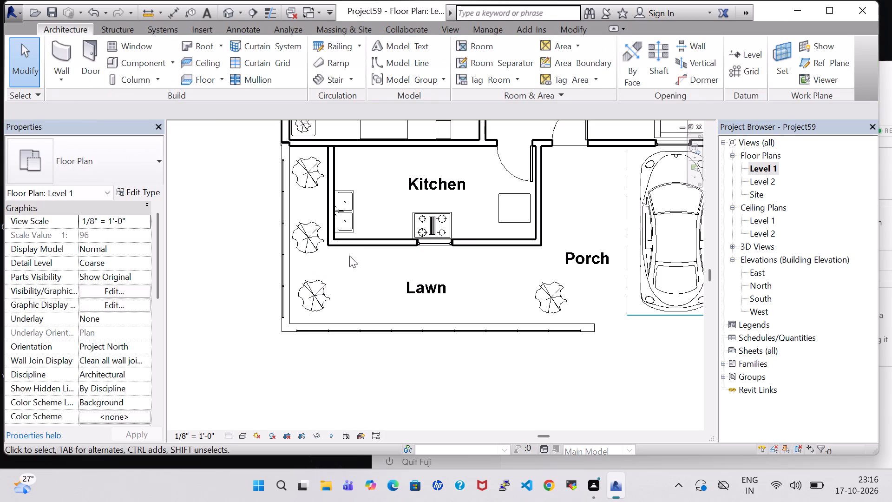
# Place two similar Crane Lily - 3' plants either side of the Lawn label, about 4'-6" south of the kitchen's south wall.
pyautogui.click(294, 243)
pyautogui.rightClick(297, 243)
pyautogui.click(342, 253)
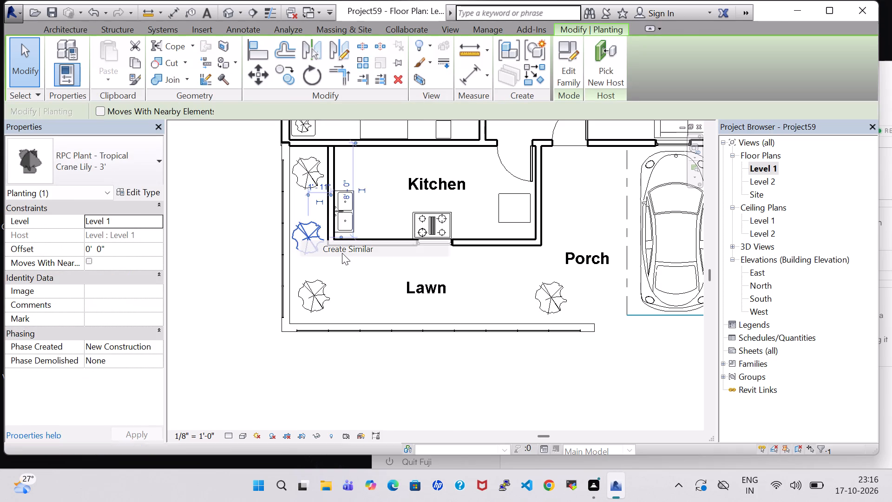
pyautogui.click(369, 294)
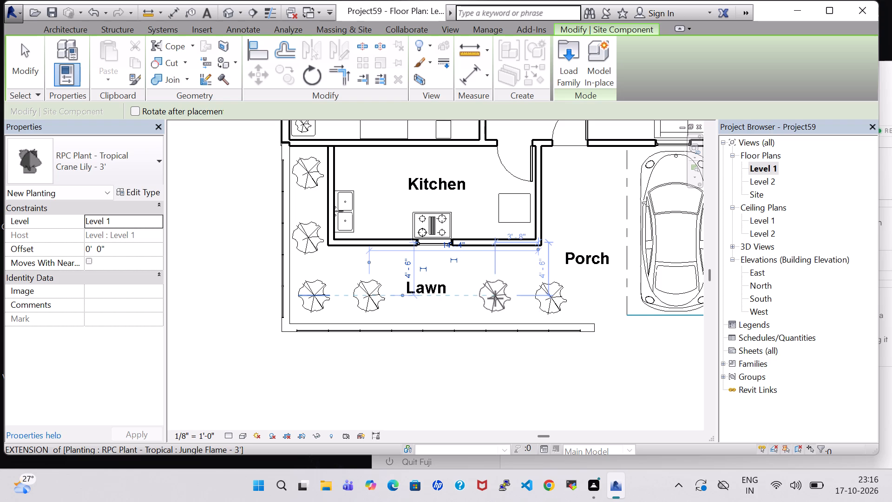
pyautogui.click(492, 296)
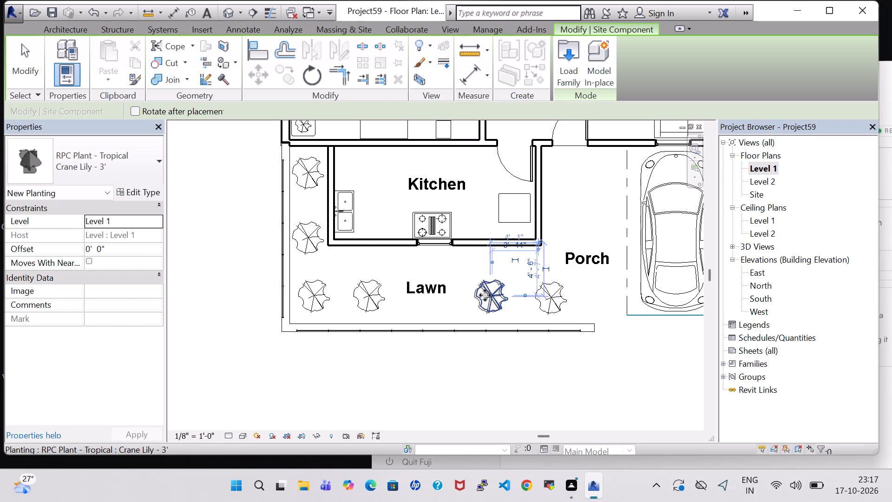
pyautogui.press('Escape')
pyautogui.press('Escape')
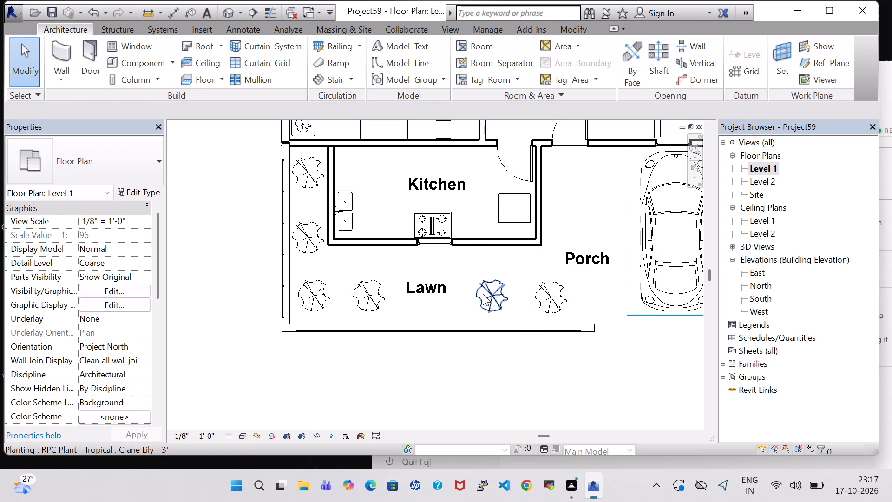
# Move the Crane Lily just east of the Lawn label north, close to the kitchen's south wall.
pyautogui.click(488, 296)
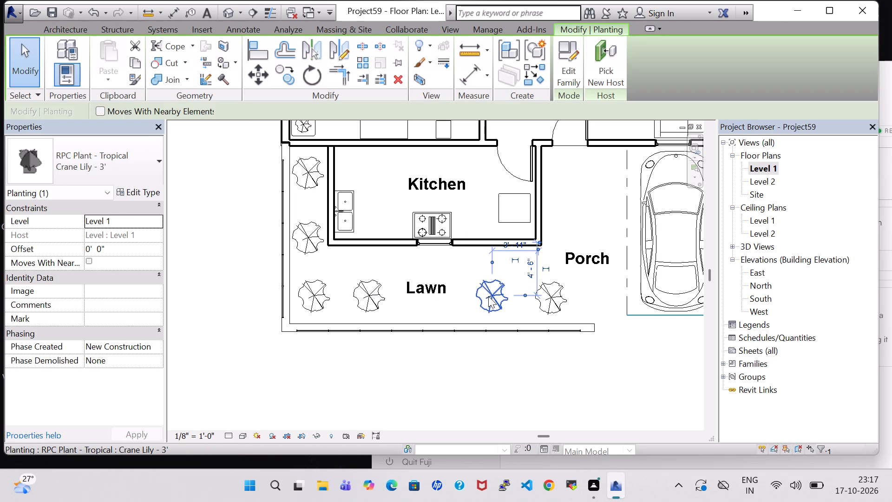
pyautogui.press('Up')
pyautogui.press('Up')
pyautogui.press('Up')
pyautogui.press('Up')
pyautogui.press('Up')
pyautogui.press('Up')
pyautogui.press('Up')
pyautogui.press('Up')
pyautogui.press('Up')
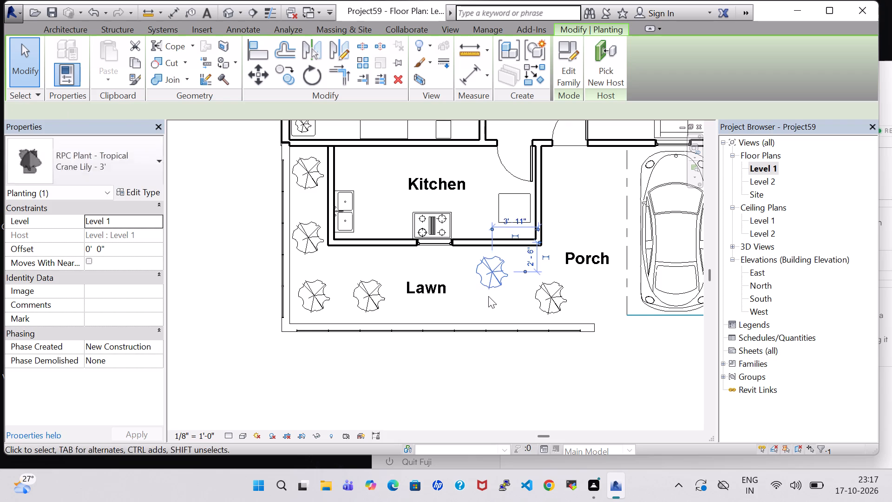
pyautogui.press('Up')
# Move the Crane Lily at the lawn's east end west, to just southwest of the Crane Lily near the kitchen wall.
pyautogui.click(547, 303)
pyautogui.press('Left')
pyautogui.press('Left')
pyautogui.press('Left')
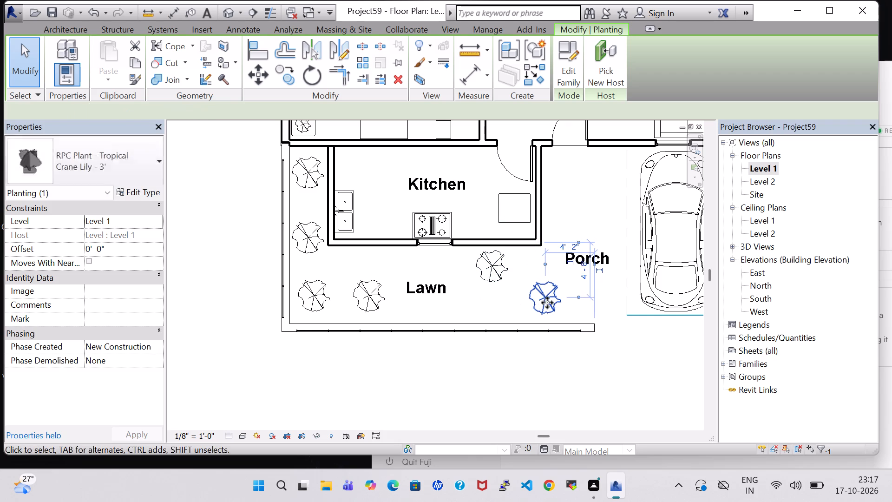
pyautogui.press('Left')
pyautogui.press('Left')
pyautogui.press('Left')
pyautogui.press('Left')
pyautogui.press('Left')
pyautogui.press('Left')
pyautogui.press('Left')
pyautogui.press('Left')
pyautogui.press('Left')
pyautogui.press('Left')
pyautogui.press('Left')
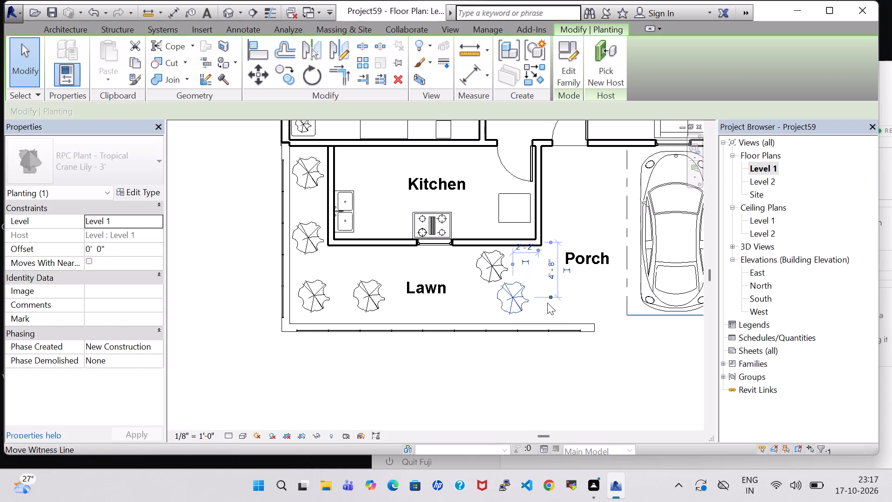
pyautogui.press('Left')
pyautogui.press('Left')
pyautogui.press('Left')
pyautogui.press('Left')
pyautogui.press('Left')
pyautogui.press('Left')
pyautogui.press('Left')
pyautogui.press('Left')
pyautogui.press('Left')
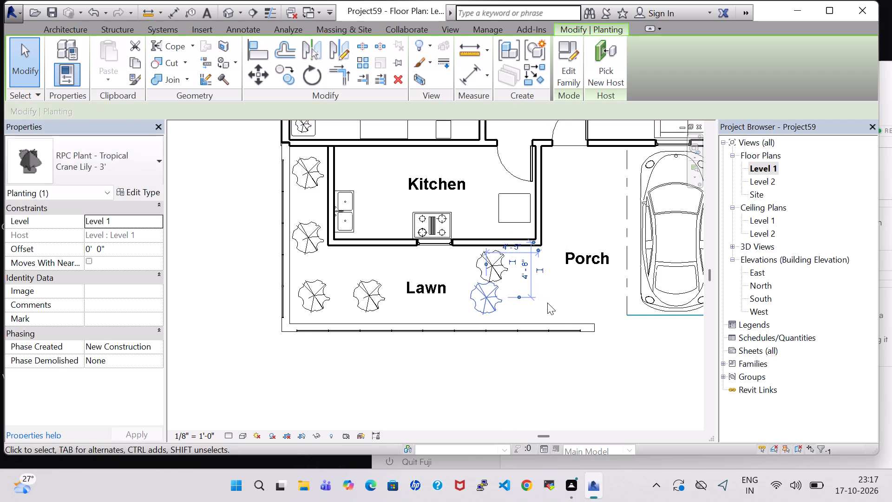
pyautogui.press('Left')
pyautogui.click(557, 293)
# Move the Crane Lily beside the kitchen's south wall southeast to the lawn's east end, roughly in line with the southern row of plants.
pyautogui.click(493, 269)
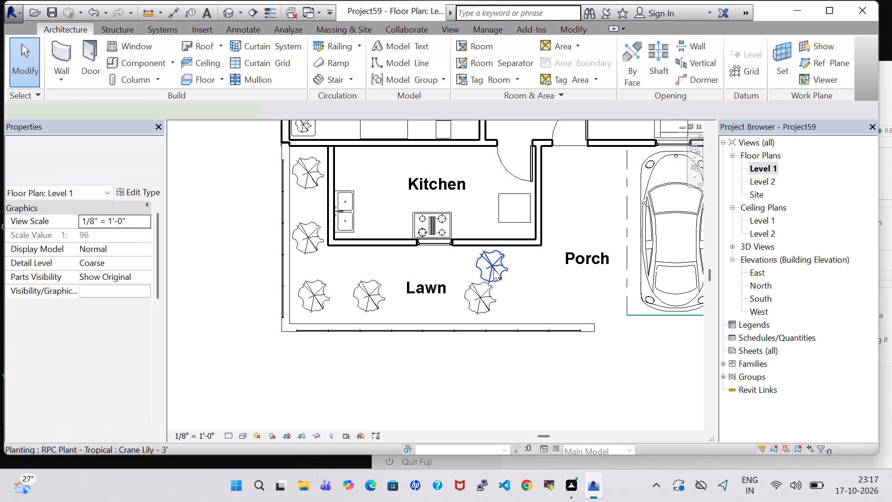
pyautogui.press('Right')
pyautogui.press('Right')
pyautogui.press('Right')
pyautogui.press('Right')
pyautogui.press('Right')
pyautogui.press('Right')
pyautogui.press('Down')
pyautogui.press('Down')
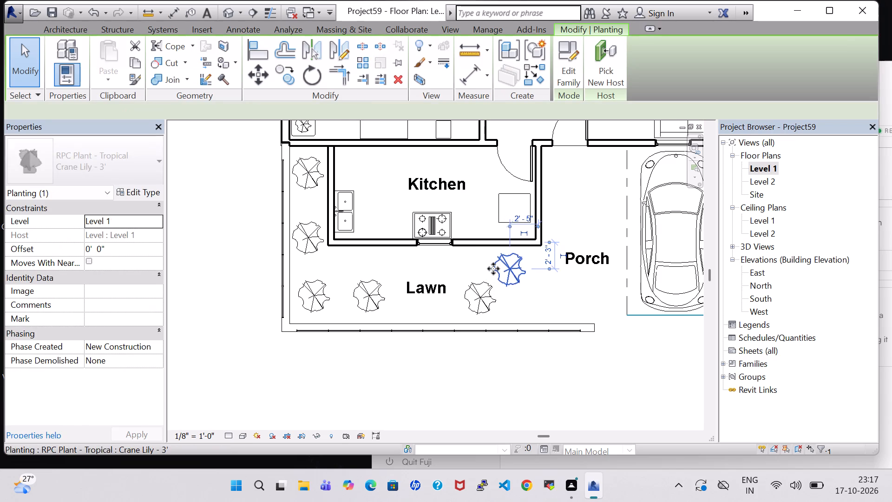
pyautogui.press('Down')
pyautogui.press('Down')
pyautogui.press('Down')
pyautogui.press('Down')
pyautogui.press('Down')
pyautogui.press('Down')
pyautogui.press('Down')
pyautogui.press('Right')
pyautogui.press('Right')
pyautogui.press('Right')
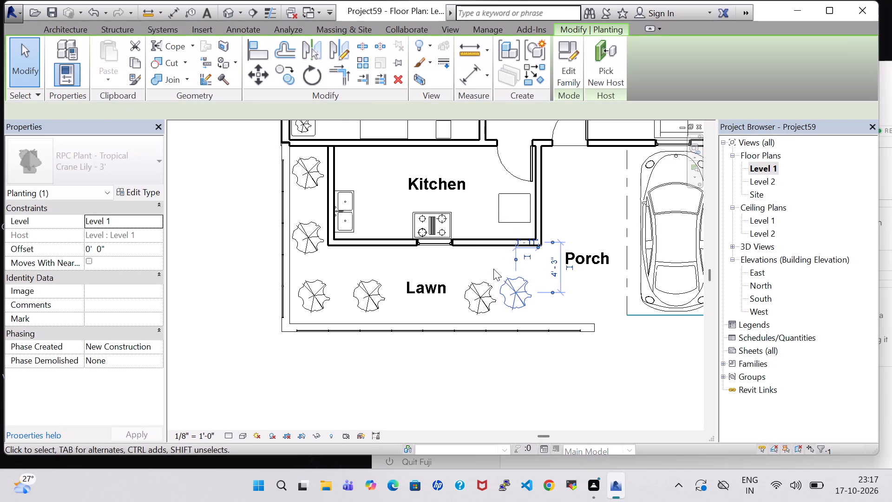
pyautogui.press('Right')
pyautogui.press('Right')
pyautogui.press('Right')
pyautogui.press('Right')
pyautogui.press('Right')
pyautogui.press('Right')
pyautogui.press('Right')
pyautogui.press('Right')
pyautogui.press('Right')
pyautogui.press('Right')
pyautogui.press('Right')
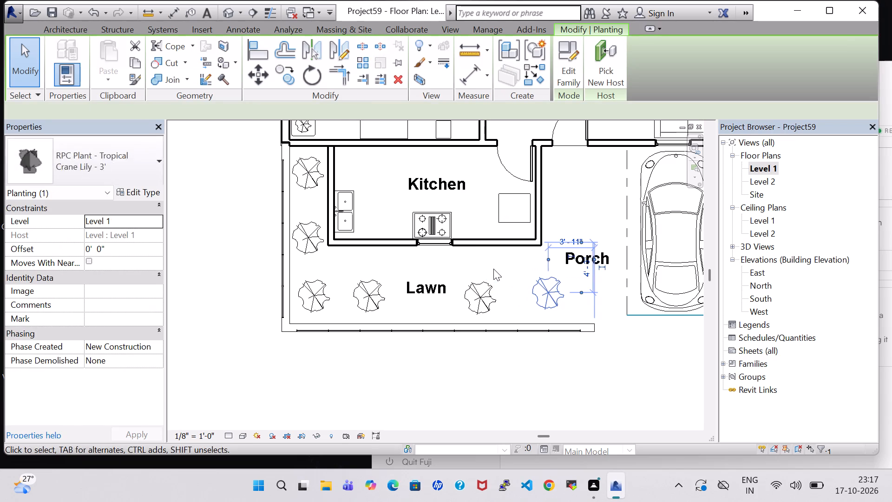
pyautogui.press('Right')
pyautogui.press('Down')
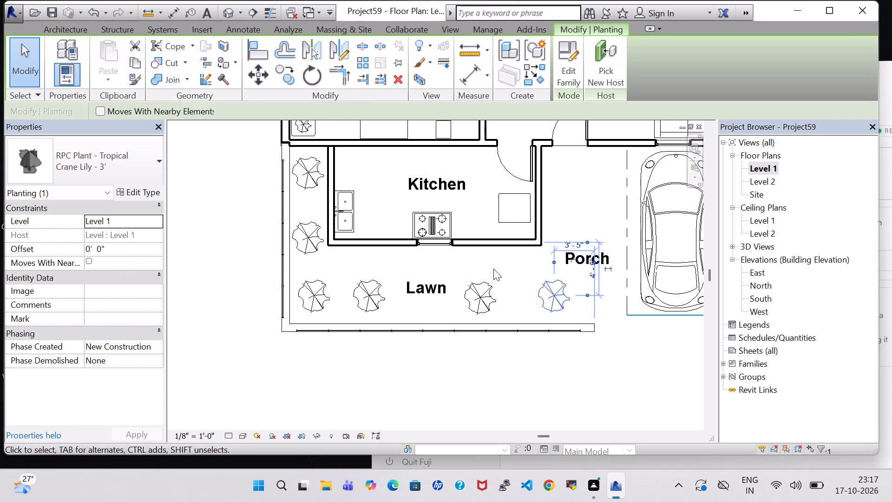
pyautogui.press('Left')
pyautogui.press('Left')
pyautogui.press('Left')
pyautogui.click(493, 269)
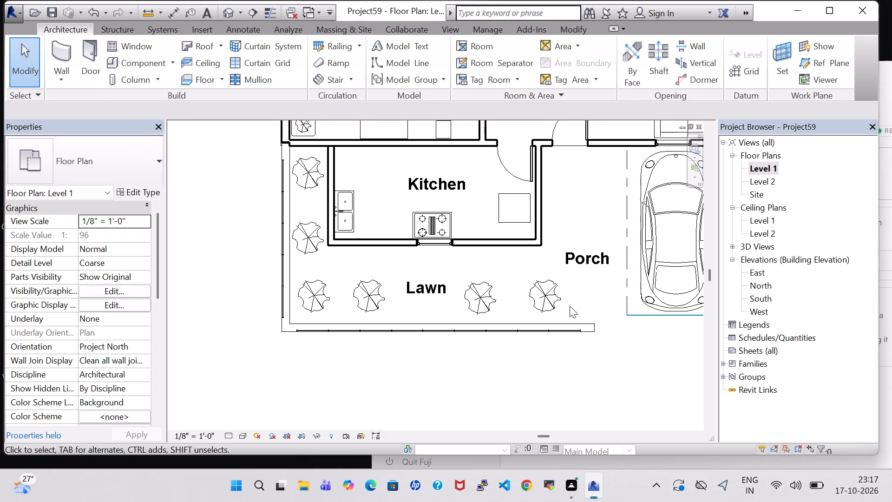
# Place a similar Crane Lily - 3' plant between the two Jungle Flames east of the car, about 1'-6" from the east boundary wall.
pyautogui.moveTo(571, 306); pyautogui.dragTo(424, 311, button='middle')
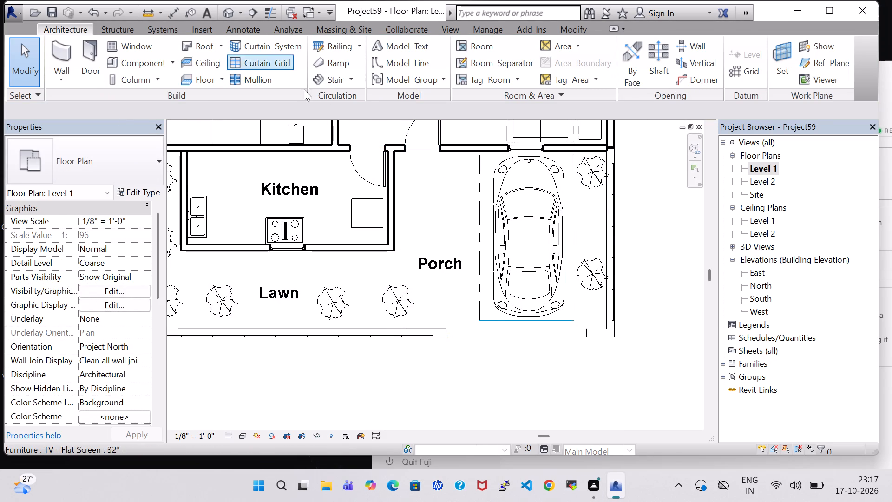
pyautogui.click(389, 304)
pyautogui.rightClick(389, 304)
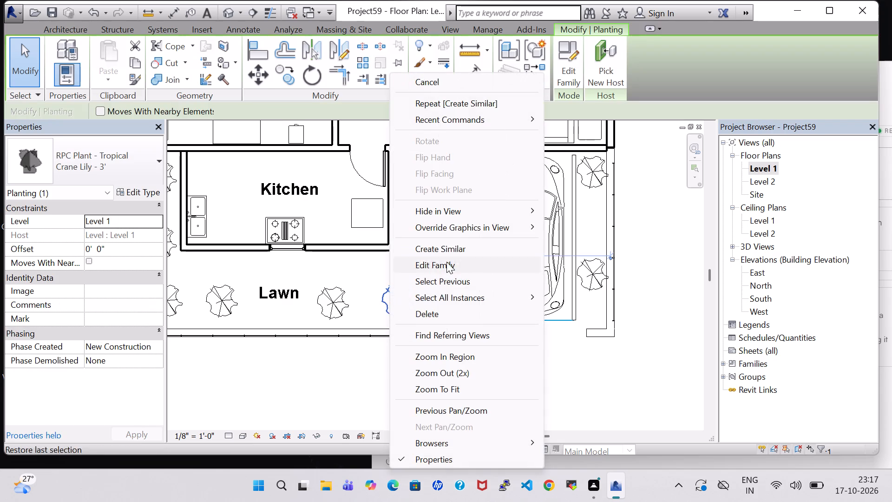
pyautogui.click(449, 244)
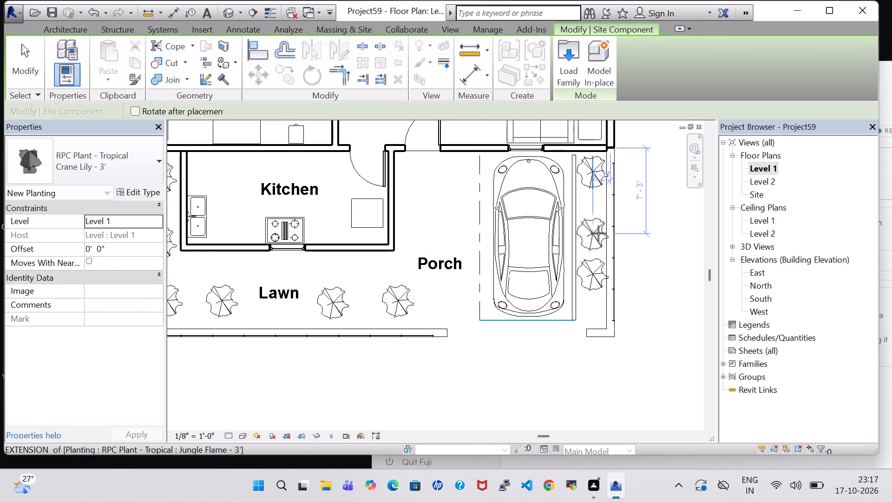
pyautogui.scroll(4, 598, 233)
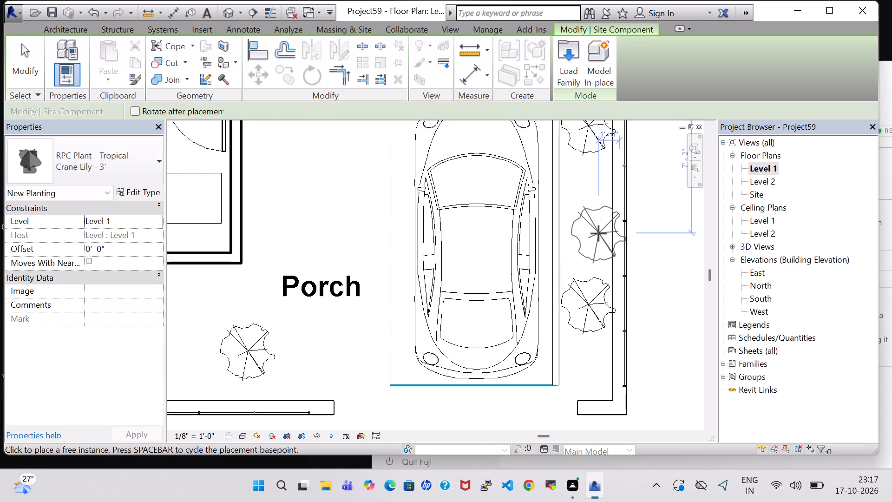
pyautogui.click(592, 233)
pyautogui.press('Escape')
pyautogui.press('Escape')
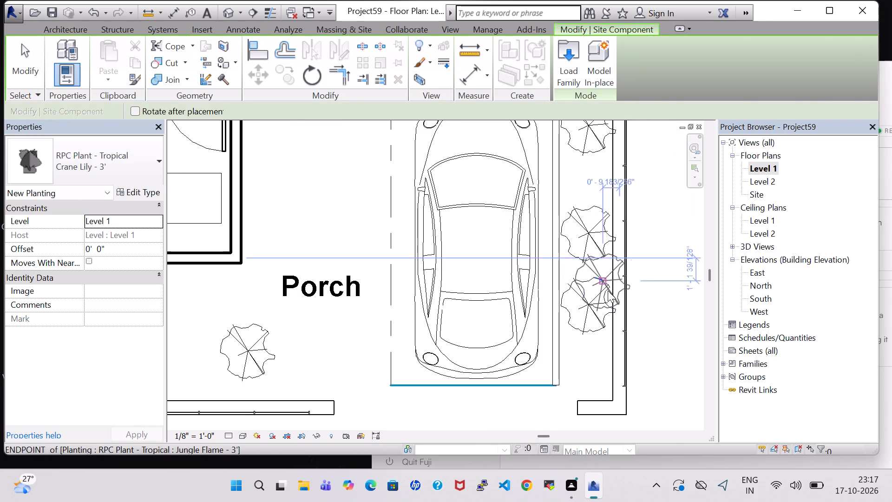
# Delete the southern Jungle Flame plant in the strip east of the car.
pyautogui.click(590, 302)
pyautogui.press('Delete')
# Move the Crane Lily east of the car south to about 2'-5 1/2" beyond the line of the kitchen's south wall.
pyautogui.click(585, 257)
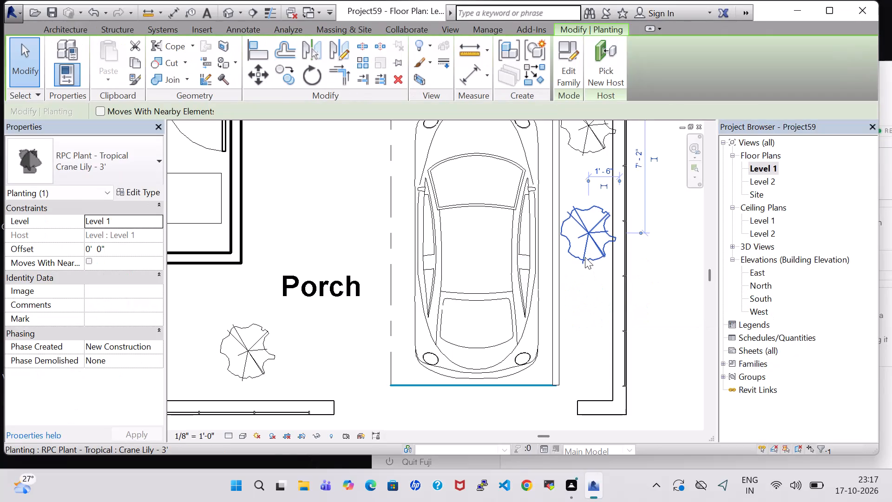
pyautogui.press('Down')
pyautogui.press('Down')
pyautogui.press('Down')
pyautogui.press('Down')
pyautogui.press('Down')
pyautogui.press('Down')
pyautogui.press('Down')
pyautogui.press('Down')
pyautogui.press('Down')
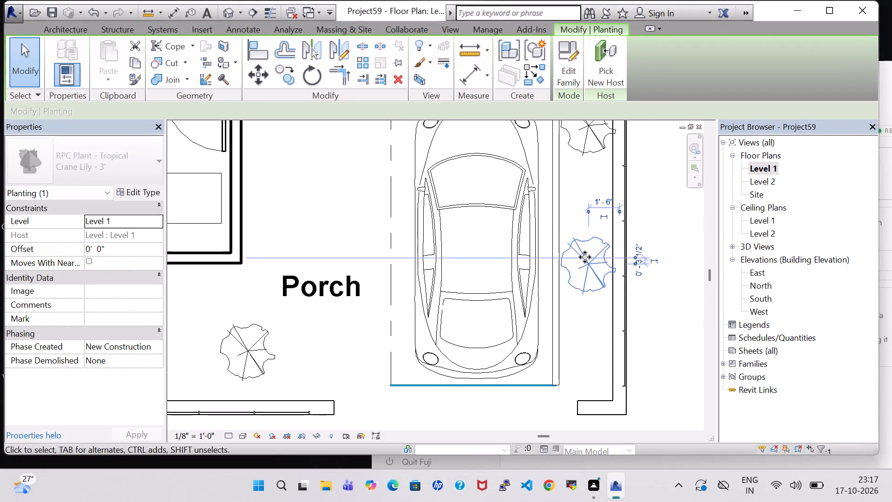
pyautogui.press('Down')
pyautogui.press('Down')
pyautogui.press('Down')
pyautogui.press('Down')
pyautogui.press('Down')
pyautogui.press('Down')
pyautogui.press('Down')
pyautogui.press('Down')
pyautogui.press('Down')
pyautogui.press('Down')
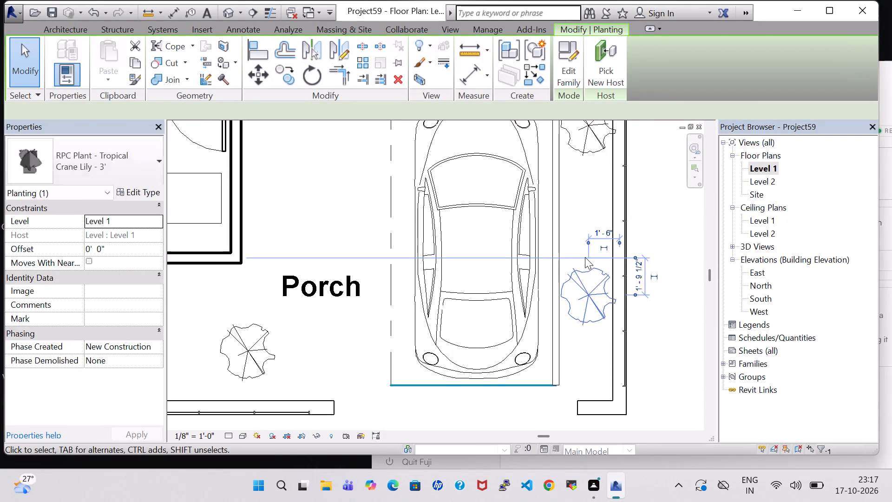
pyautogui.press('Down')
pyautogui.press('Down')
pyautogui.press('Down')
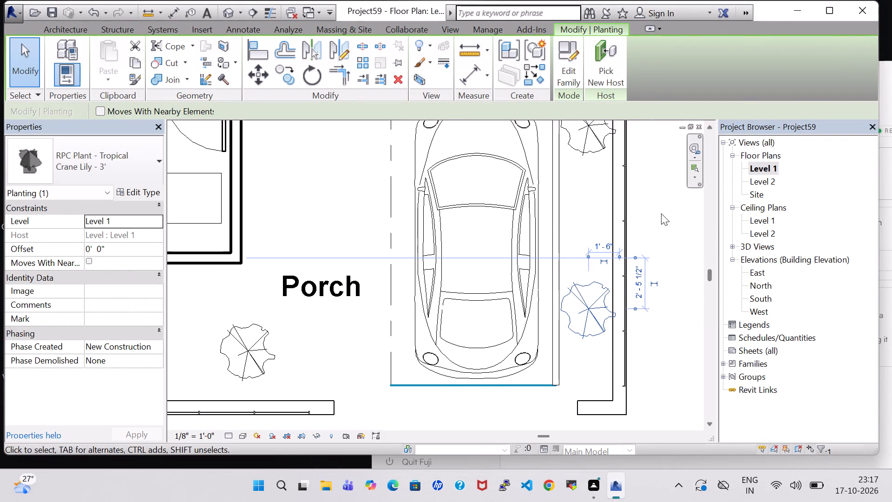
pyautogui.click(652, 212)
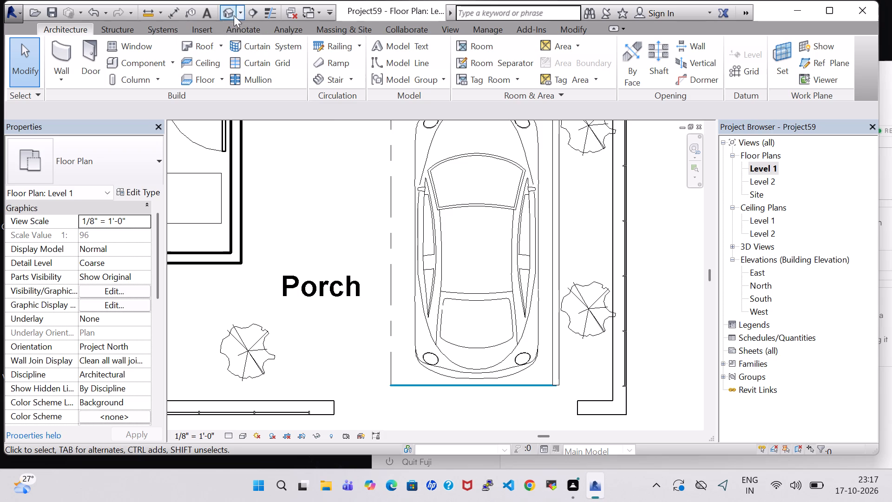
# Examine the front planting, glass-railed boundary walls and porch in 3D, including from the front.
pyautogui.click(227, 13)
pyautogui.scroll(1, 484, 318)
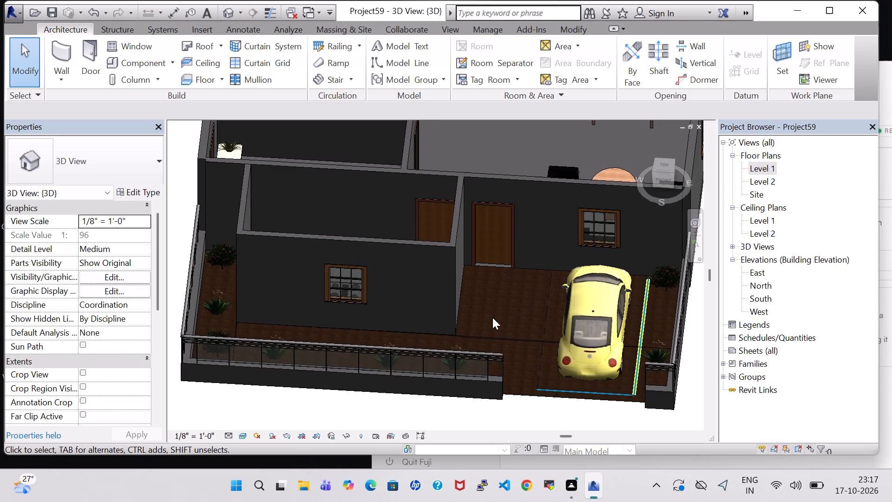
pyautogui.keyDown('shift'); pyautogui.moveTo(492, 317); pyautogui.dragTo(499, 281, button='middle'); pyautogui.keyUp('shift')
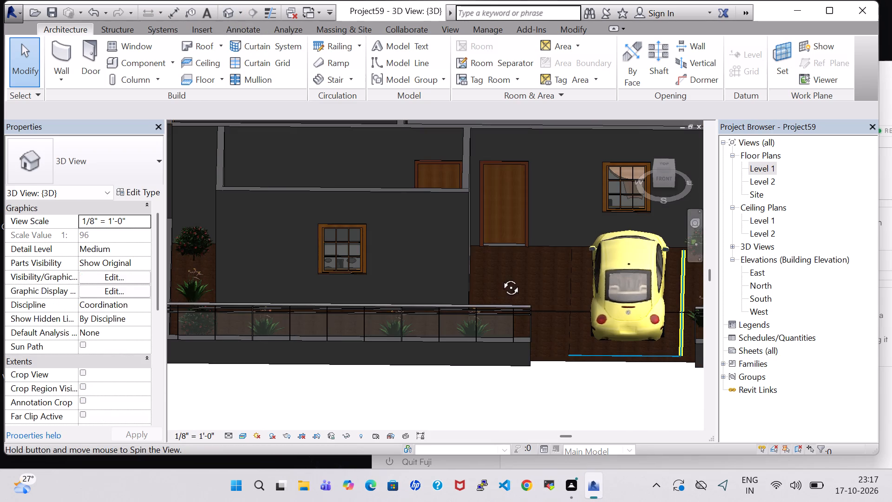
pyautogui.click(663, 183)
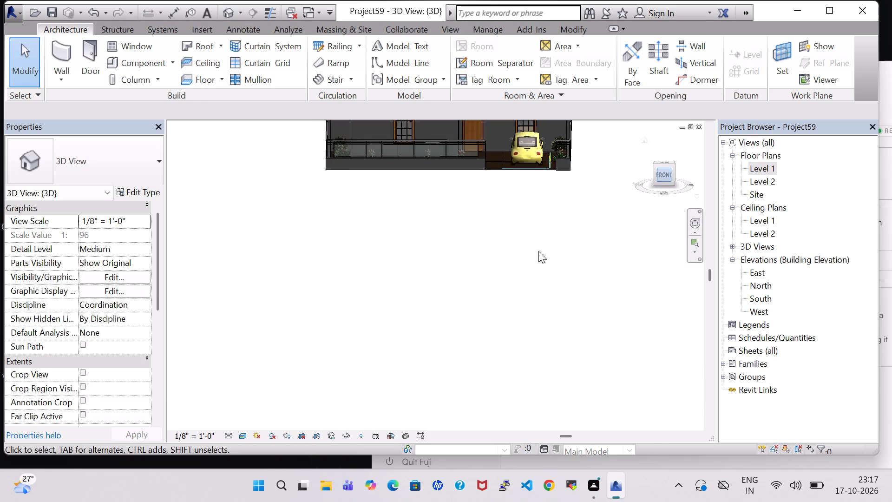
pyautogui.scroll(5, 493, 208)
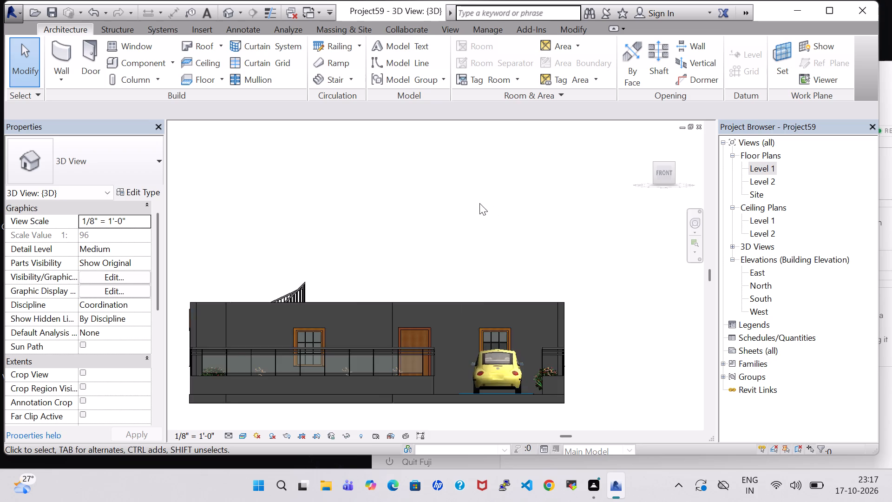
pyautogui.scroll(6, 479, 203)
pyautogui.scroll(-5, 479, 203)
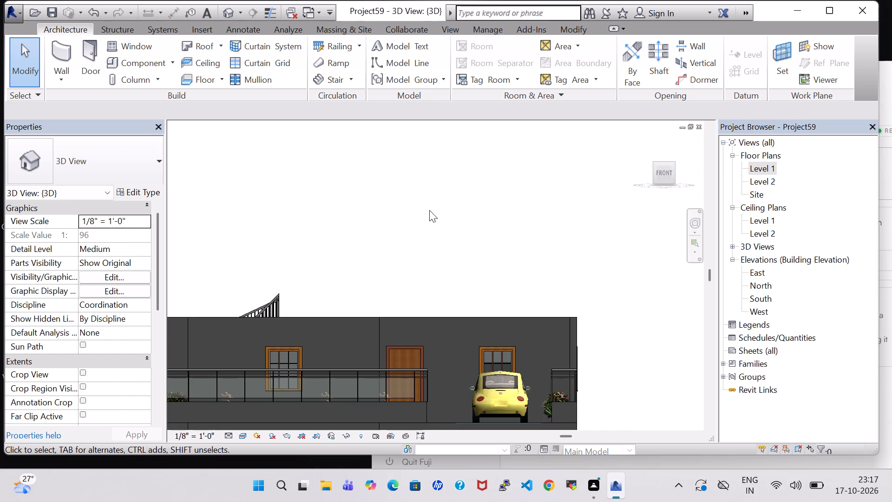
pyautogui.keyDown('shift'); pyautogui.moveTo(423, 201); pyautogui.dragTo(422, 261, button='middle'); pyautogui.keyUp('shift')
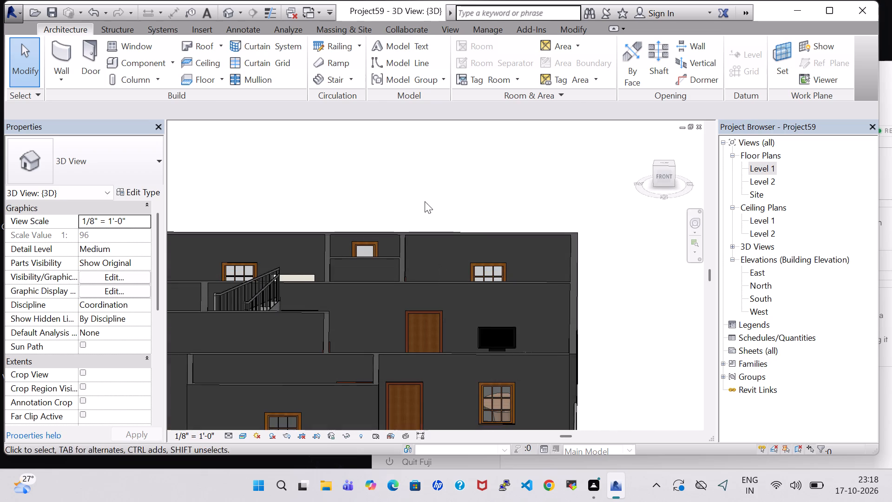
pyautogui.moveTo(425, 201); pyautogui.dragTo(460, 141, button='middle')
pyautogui.moveTo(489, 235); pyautogui.dragTo(495, 170, button='middle')
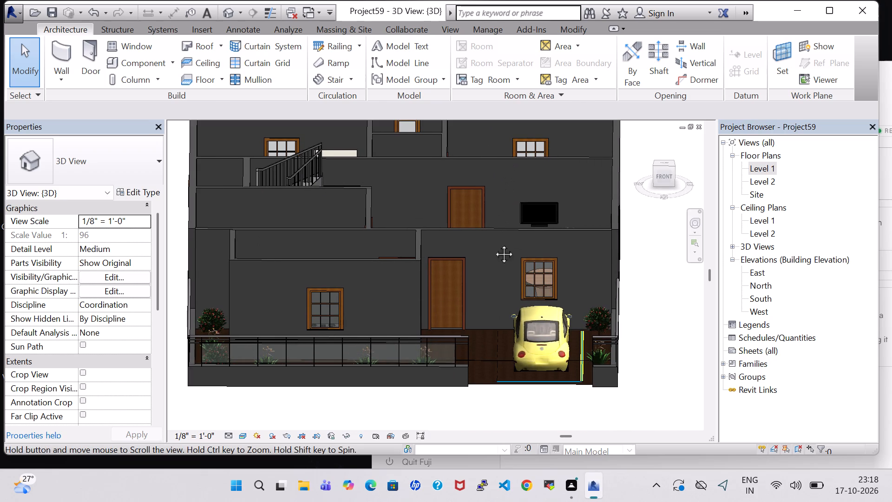
pyautogui.keyDown('shift'); pyautogui.moveTo(394, 396); pyautogui.dragTo(390, 412, button='middle'); pyautogui.keyUp('shift')
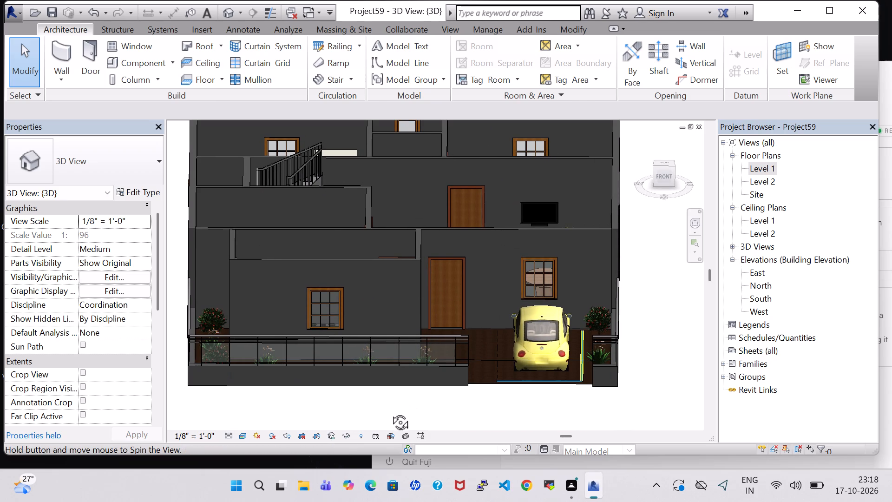
pyautogui.keyDown('shift'); pyautogui.moveTo(390, 412); pyautogui.dragTo(390, 417, button='middle'); pyautogui.keyUp('shift')
# Delete the Crane Lily just west of the easternmost one in the lawn's front row.
pyautogui.scroll(6, 389, 383)
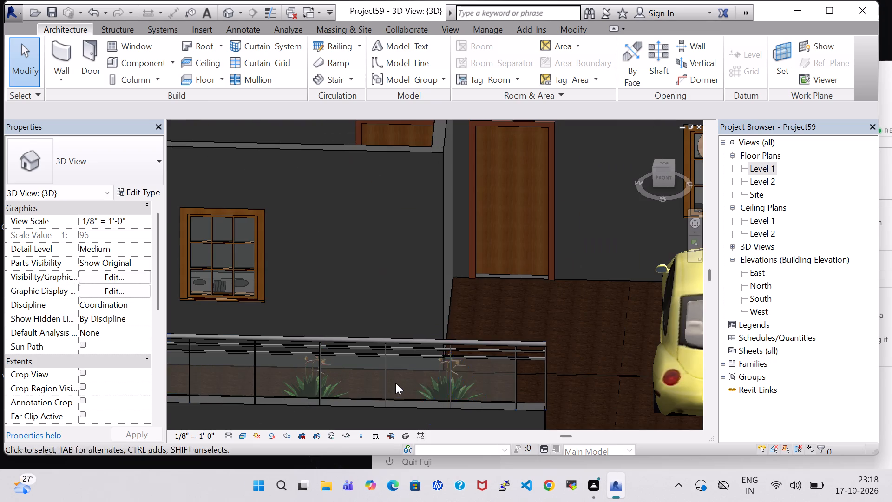
pyautogui.keyDown('shift'); pyautogui.moveTo(495, 296); pyautogui.dragTo(494, 400, button='middle'); pyautogui.keyUp('shift')
pyautogui.moveTo(494, 393); pyautogui.dragTo(494, 355, button='middle')
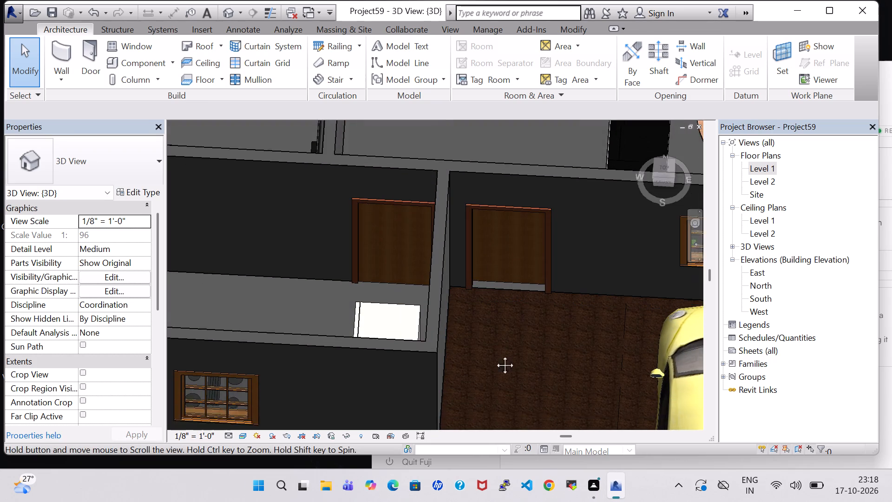
pyautogui.moveTo(494, 355); pyautogui.dragTo(524, 246, button='middle')
pyautogui.moveTo(507, 326); pyautogui.dragTo(509, 253, button='middle')
pyautogui.click(341, 342)
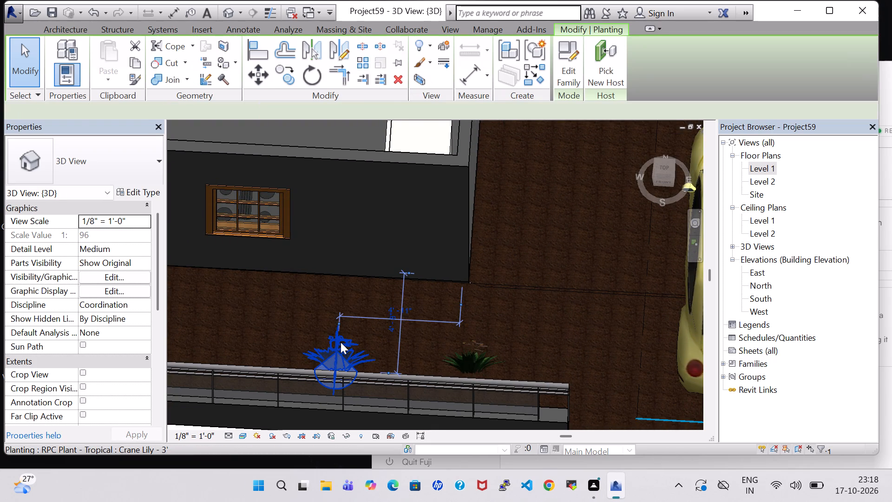
pyautogui.rightClick(341, 342)
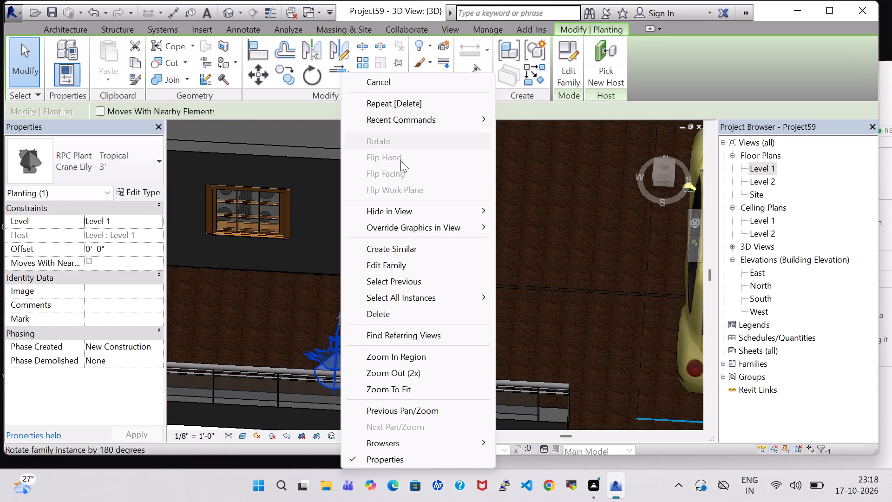
pyautogui.click(394, 314)
# Place a Jungle Flame - 3' similar to the lawn's southwest corner plant, just west of the easternmost Crane Lily in the front row.
pyautogui.moveTo(317, 304); pyautogui.dragTo(519, 291, button='middle')
pyautogui.moveTo(370, 317); pyautogui.dragTo(448, 307, button='middle')
pyautogui.click(289, 298)
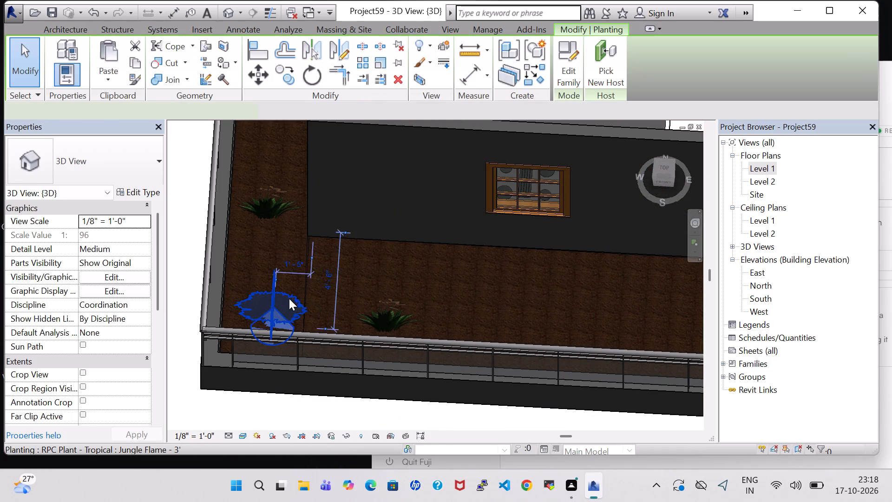
pyautogui.rightClick(289, 298)
pyautogui.click(343, 249)
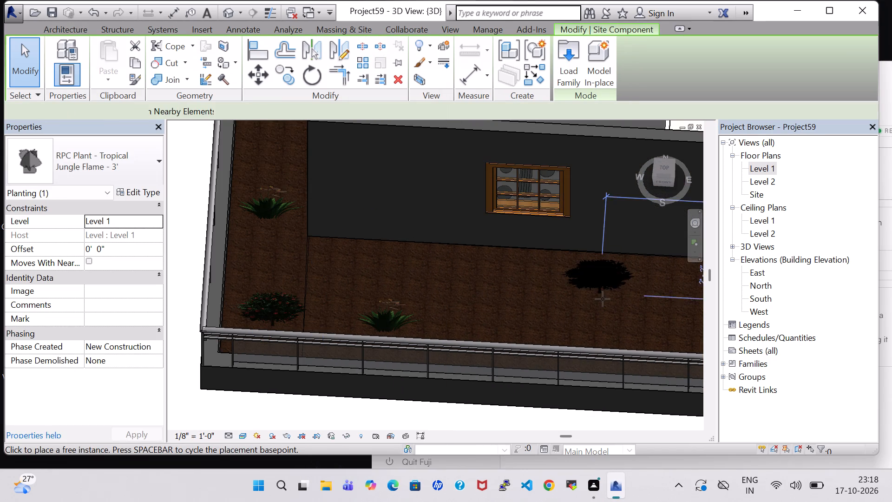
pyautogui.moveTo(562, 307); pyautogui.dragTo(386, 314, button='middle')
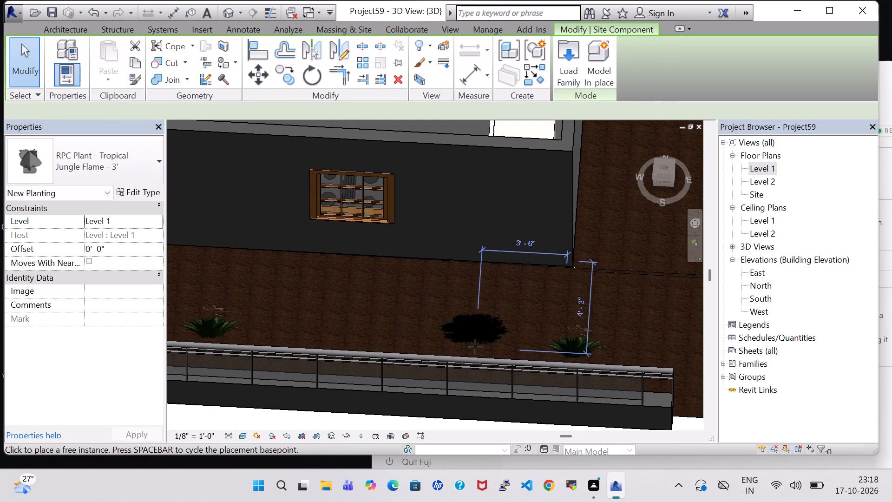
pyautogui.click(463, 354)
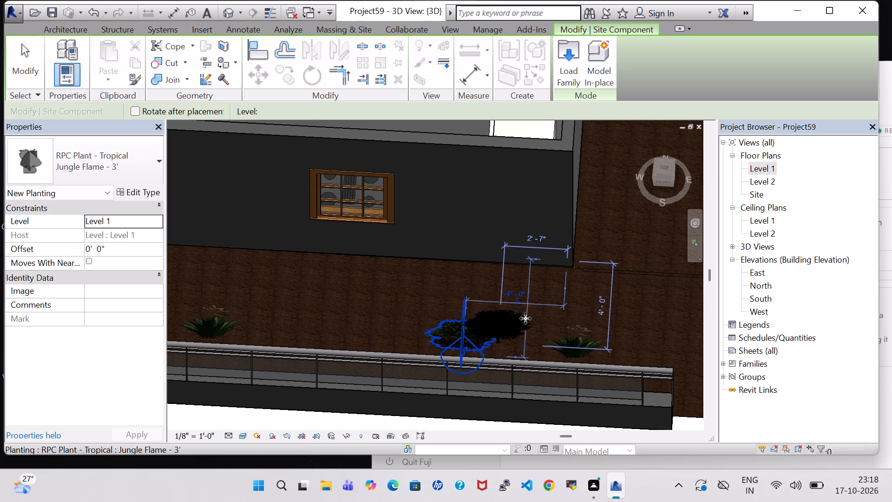
pyautogui.press('Escape')
pyautogui.press('Escape')
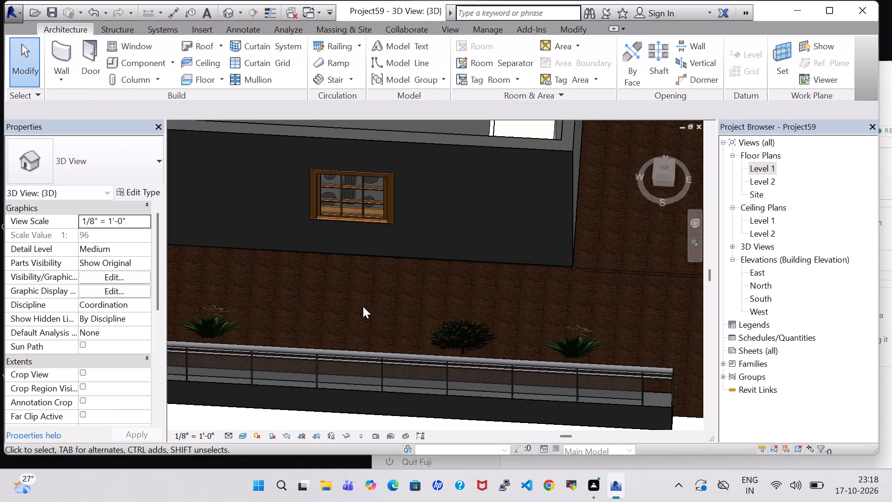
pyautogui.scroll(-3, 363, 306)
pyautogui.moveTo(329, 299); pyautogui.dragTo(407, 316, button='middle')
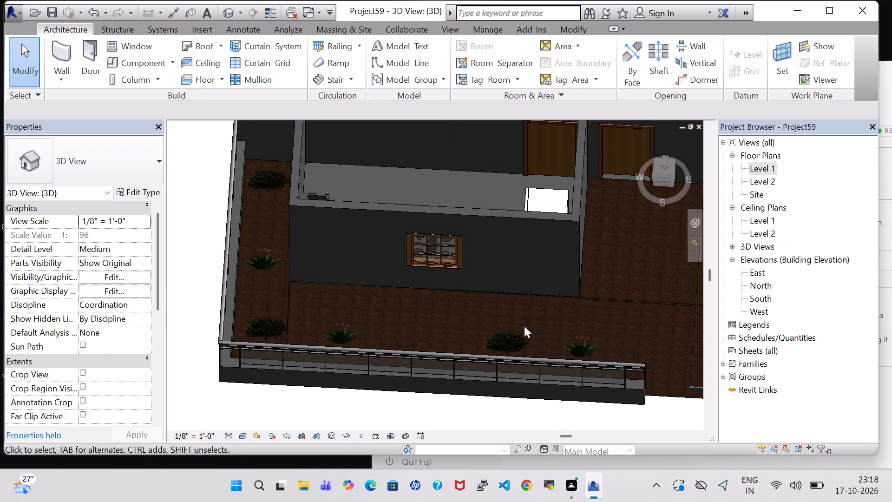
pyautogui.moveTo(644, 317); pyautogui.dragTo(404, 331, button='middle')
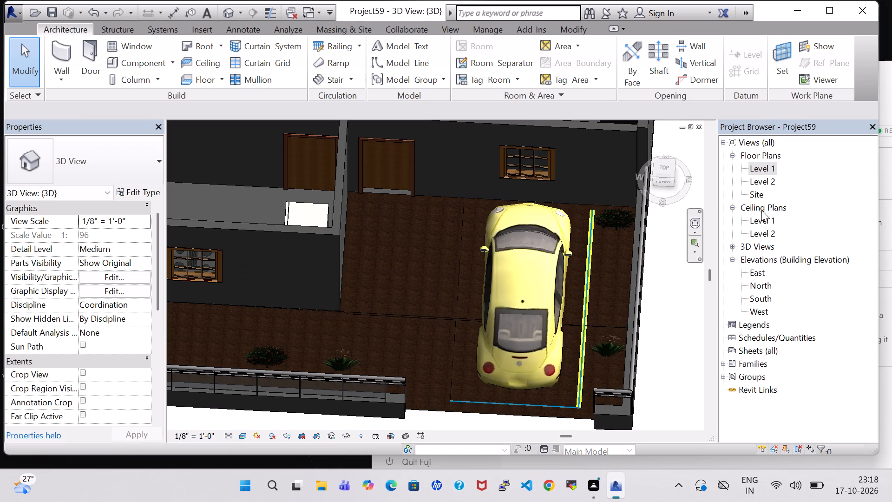
# In the Level 1 floor plan, load the Park Bench family from the imperial library's Site Accessories folder.
pyautogui.doubleClick(758, 170)
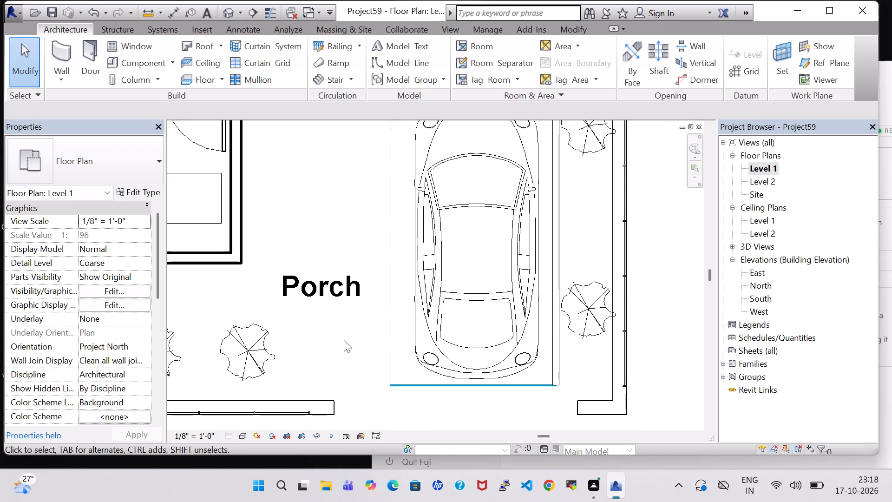
pyautogui.moveTo(334, 339); pyautogui.dragTo(472, 335, button='middle')
pyautogui.scroll(-1, 471, 336)
pyautogui.moveTo(471, 336); pyautogui.dragTo(518, 326, button='middle')
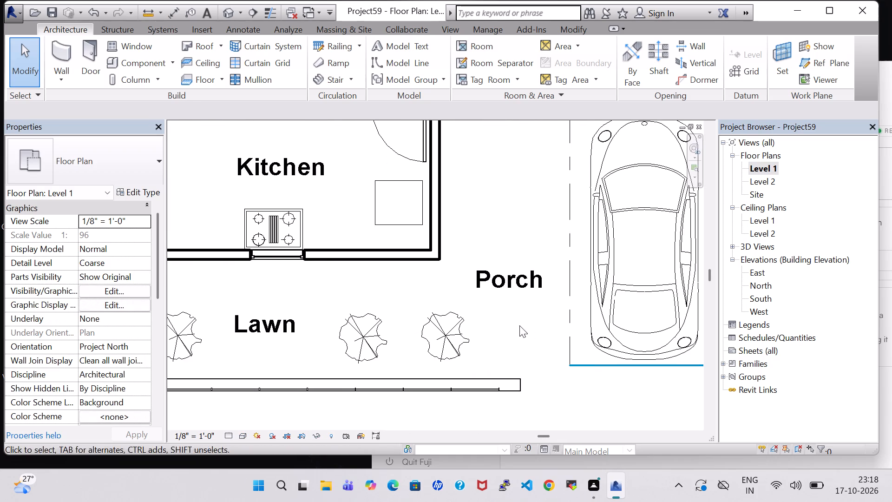
pyautogui.click(159, 65)
pyautogui.click(562, 61)
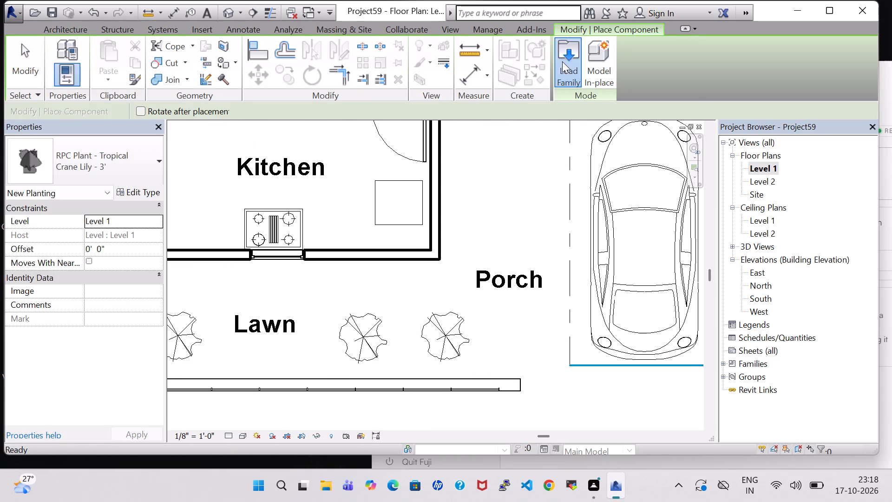
pyautogui.click(407, 244)
pyautogui.press('s')
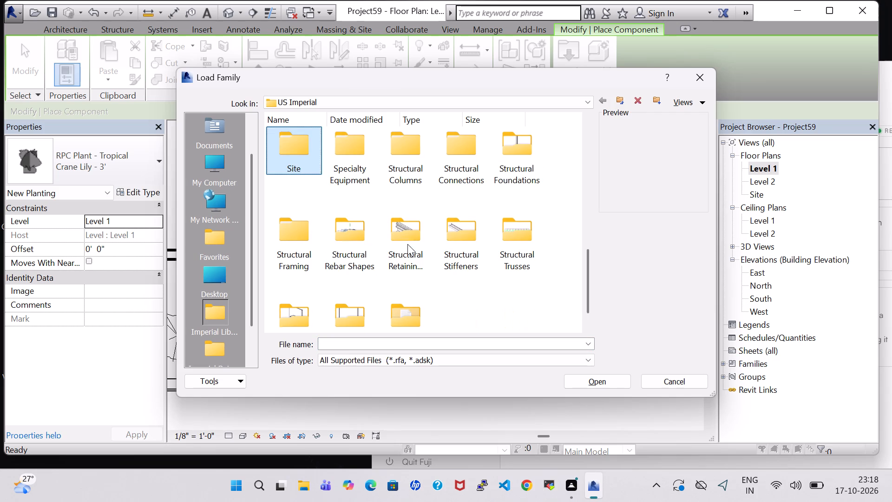
pyautogui.doubleClick(285, 145)
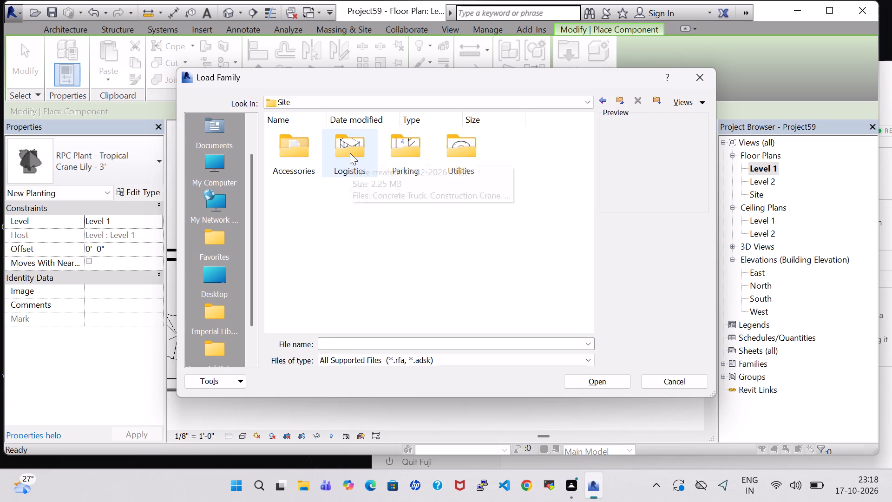
pyautogui.doubleClick(350, 153)
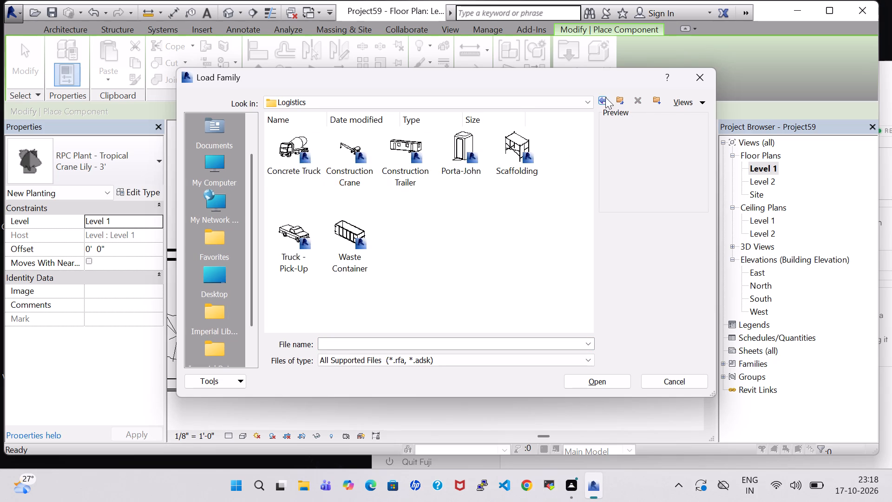
pyautogui.click(605, 97)
pyautogui.doubleClick(399, 152)
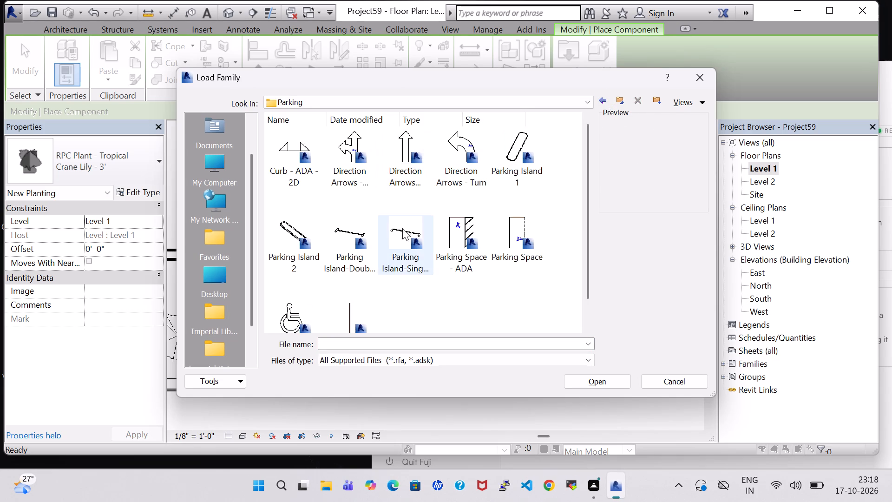
pyautogui.scroll(-2, 389, 274)
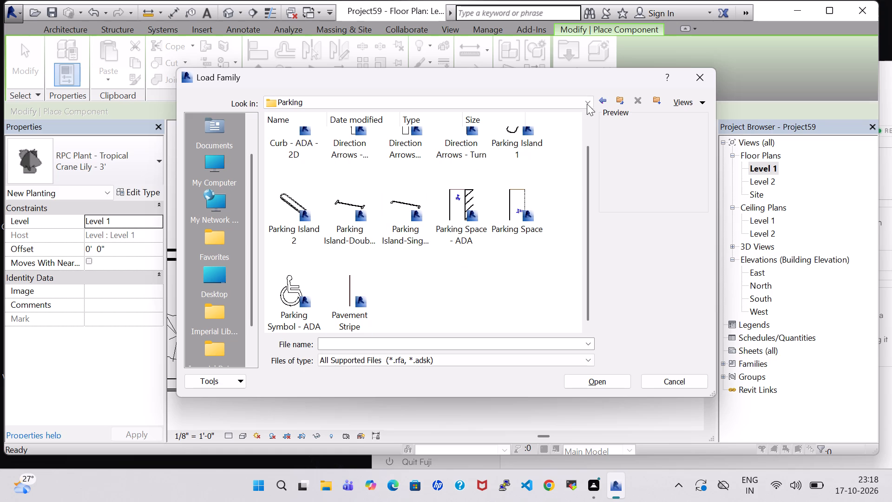
pyautogui.click(606, 96)
pyautogui.doubleClick(467, 159)
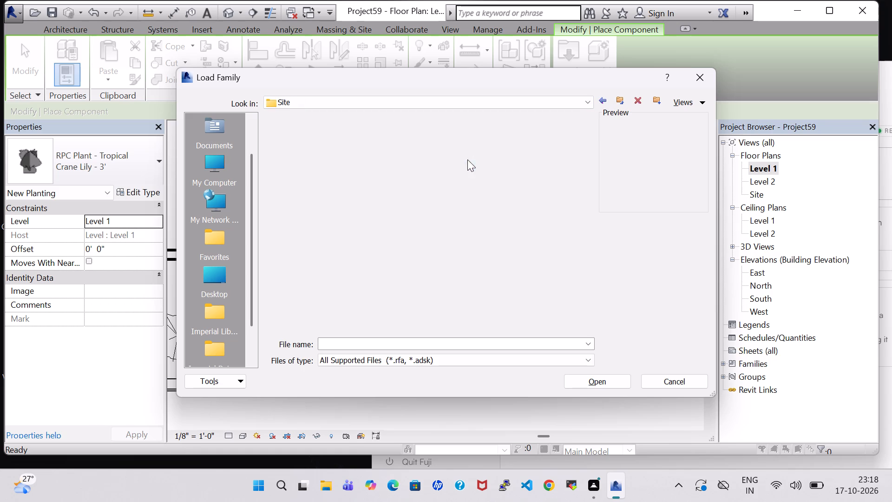
pyautogui.click(598, 100)
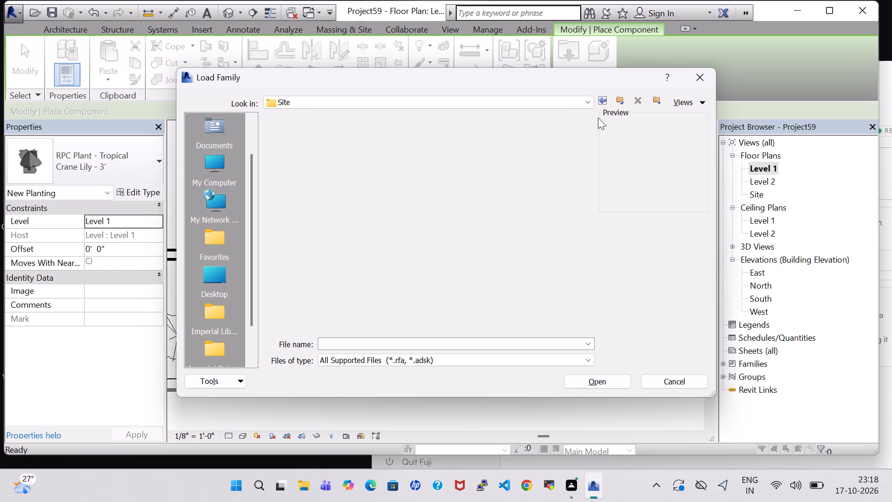
pyautogui.doubleClick(305, 156)
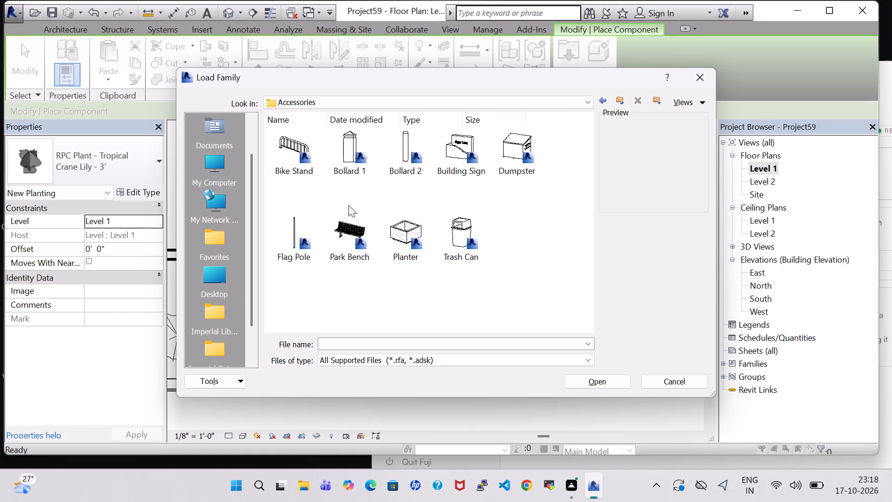
pyautogui.click(342, 220)
pyautogui.click(612, 384)
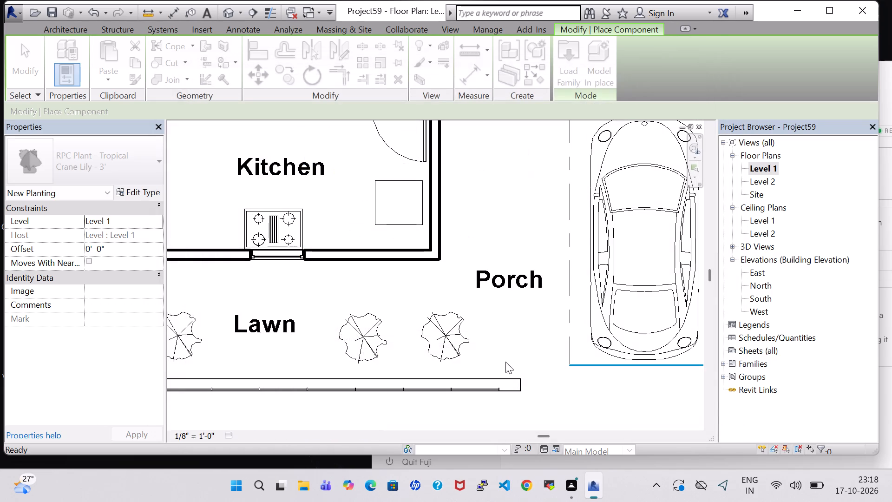
# Place a 72" Park Bench over the Lawn label, about 4'-5" south of the kitchen's south wall and 9'-7" west of its east wall.
pyautogui.click(262, 334)
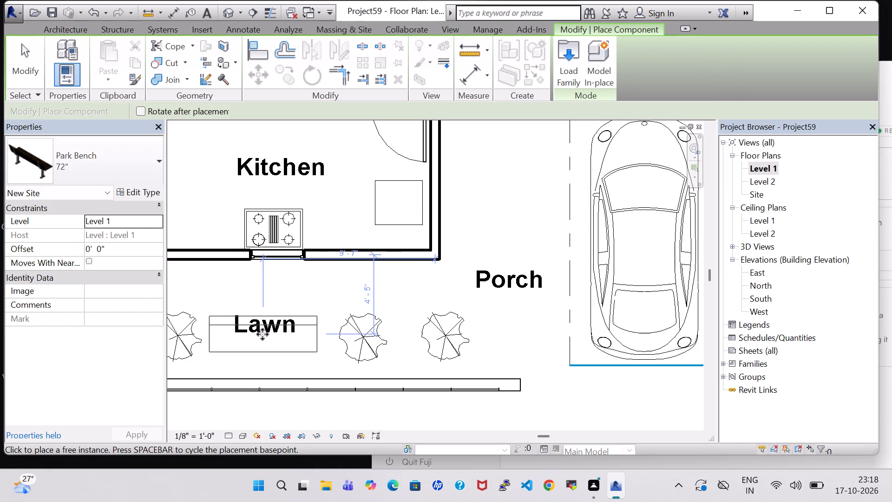
pyautogui.click(229, 12)
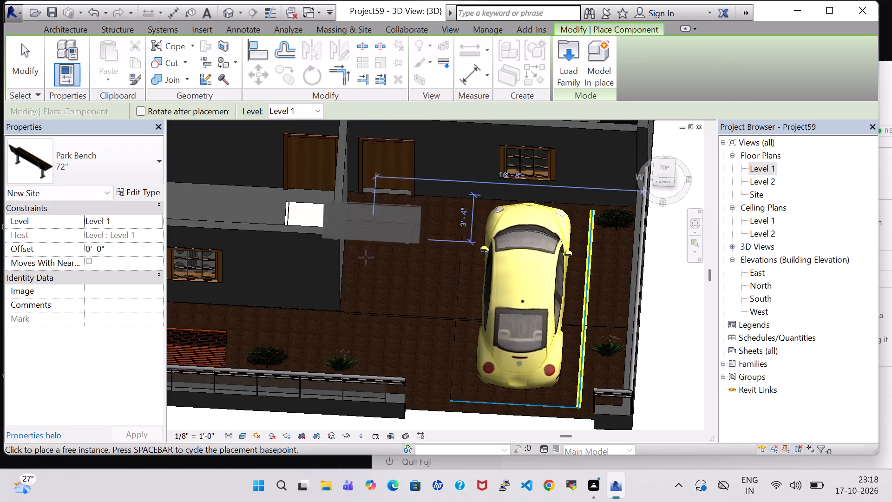
pyautogui.press('Escape')
# Nudge the lawn's park bench slightly north and east, to about 8'-11" west of the kitchen's east wall.
pyautogui.scroll(-2, 357, 326)
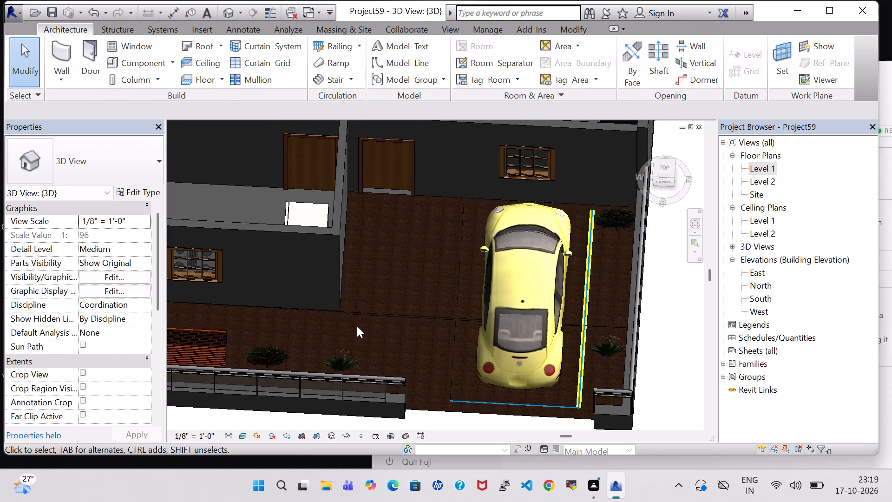
pyautogui.scroll(-2, 357, 326)
pyautogui.moveTo(372, 322); pyautogui.dragTo(400, 280, button='middle')
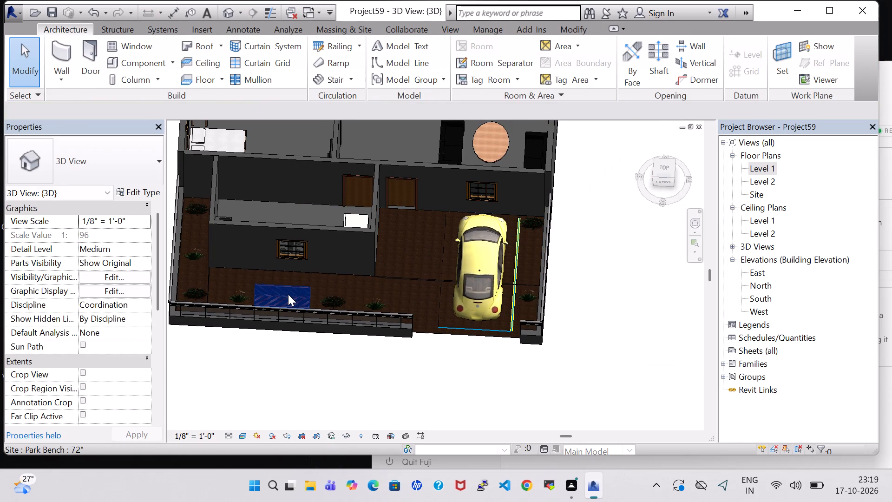
pyautogui.click(288, 294)
pyautogui.press('Up')
pyautogui.press('Up')
pyautogui.press('Right')
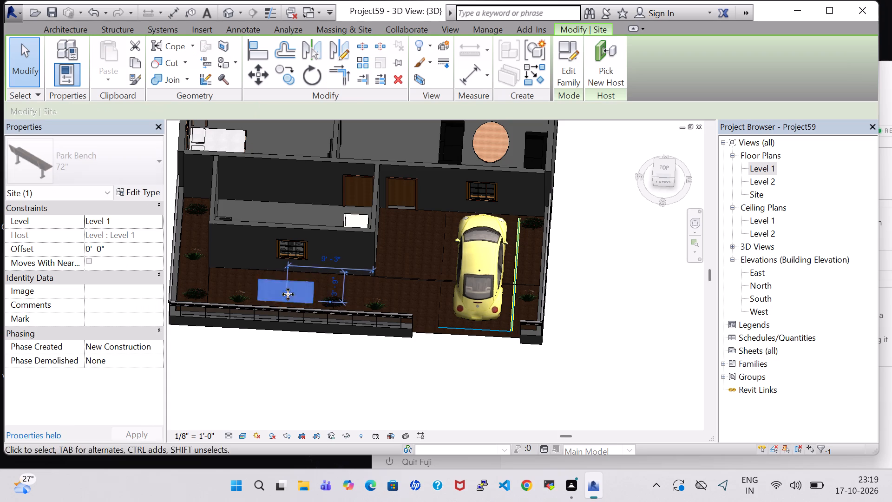
pyautogui.press('Right')
pyautogui.press('Down')
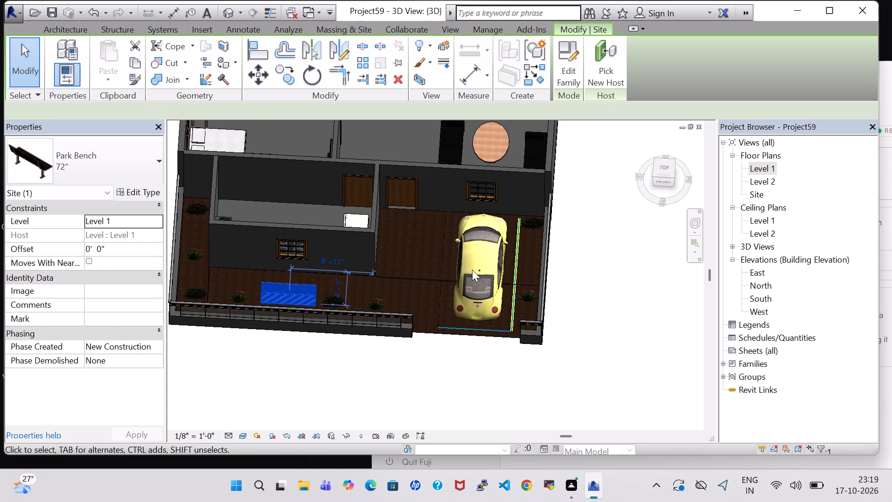
pyautogui.click(602, 256)
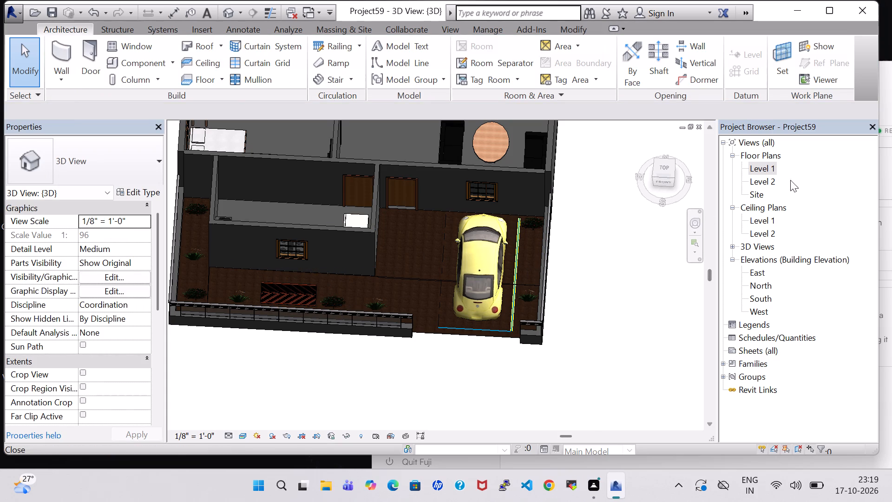
# Duplicate the wall type of the low boundary wall east of the car as "Generic - 2".
pyautogui.doubleClick(767, 170)
pyautogui.scroll(-5, 558, 264)
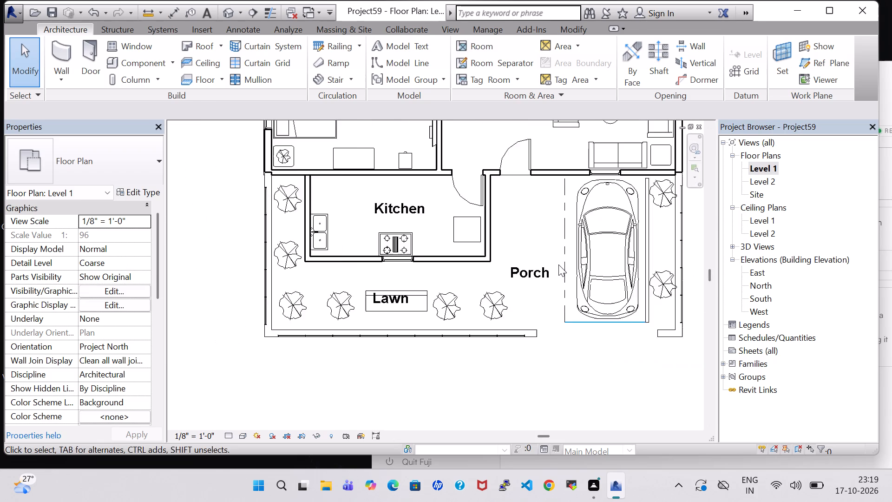
pyautogui.scroll(-2, 558, 264)
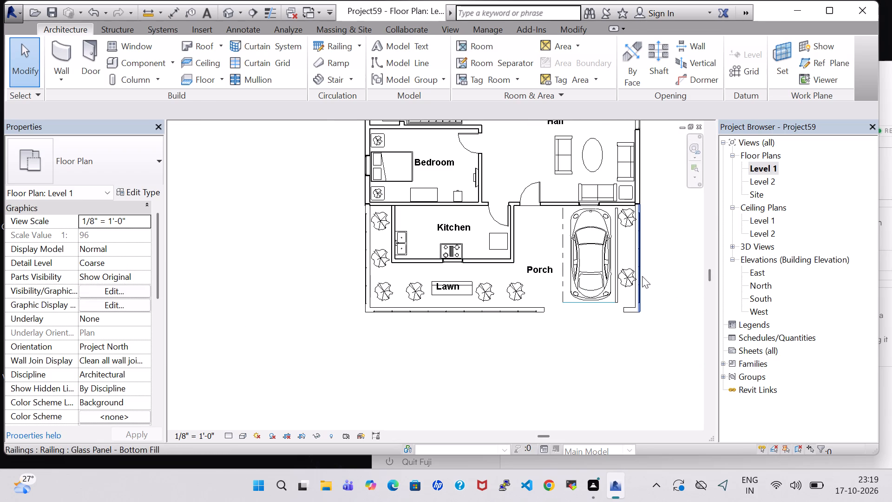
pyautogui.scroll(4, 631, 306)
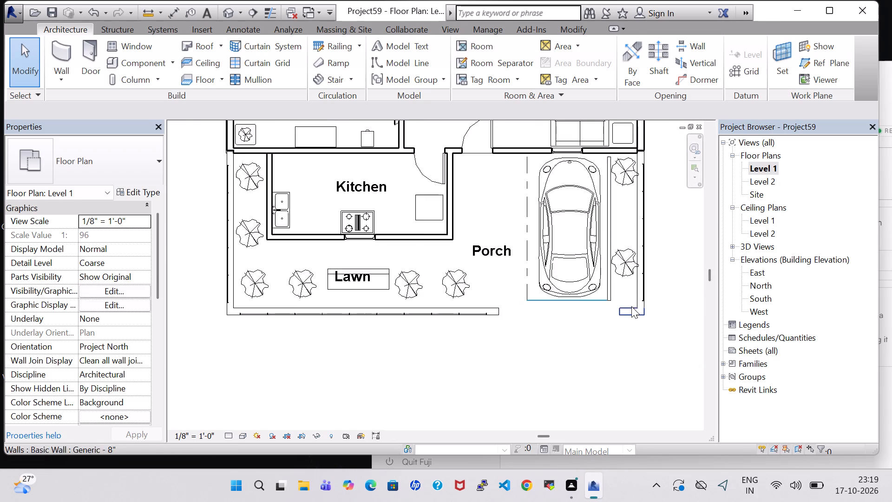
pyautogui.scroll(2, 631, 306)
pyautogui.click(637, 272)
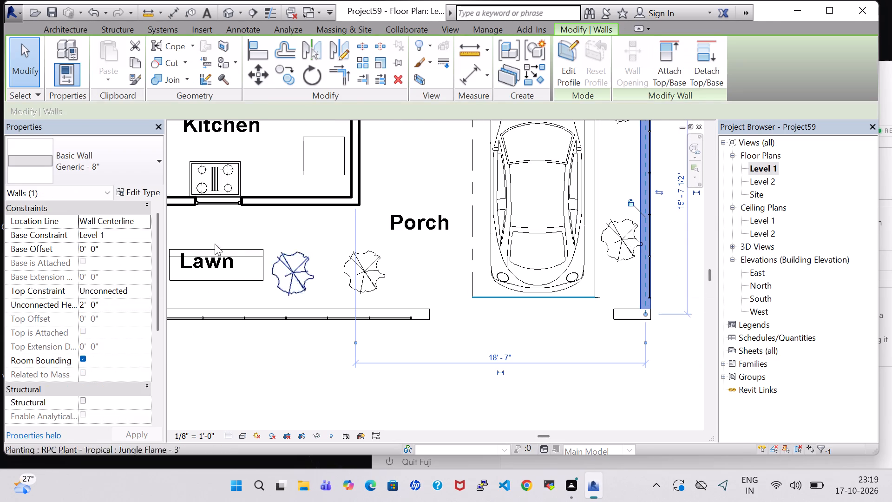
pyautogui.click(140, 195)
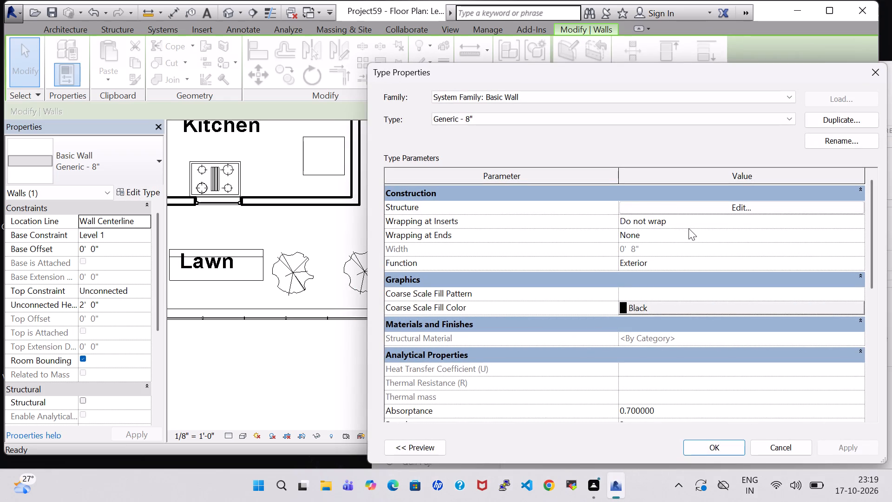
pyautogui.click(820, 124)
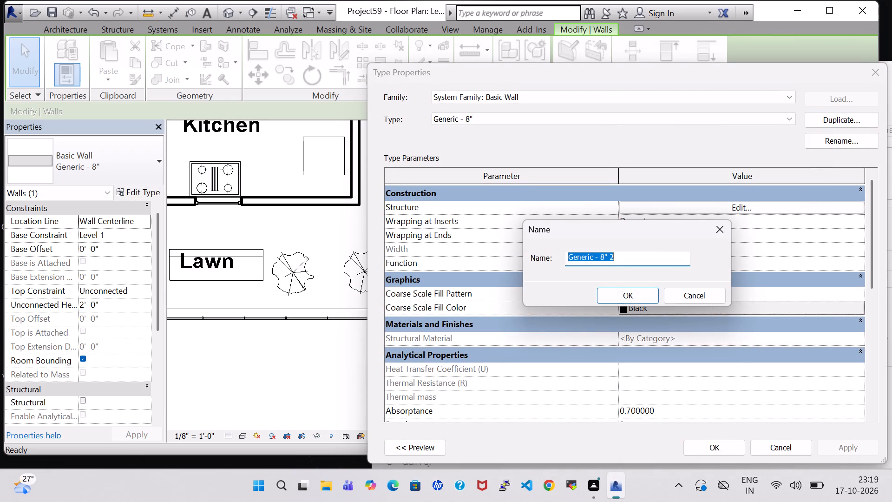
pyautogui.click(610, 256)
pyautogui.press('BackSpace')
pyautogui.press('BackSpace')
pyautogui.press('BackSpace')
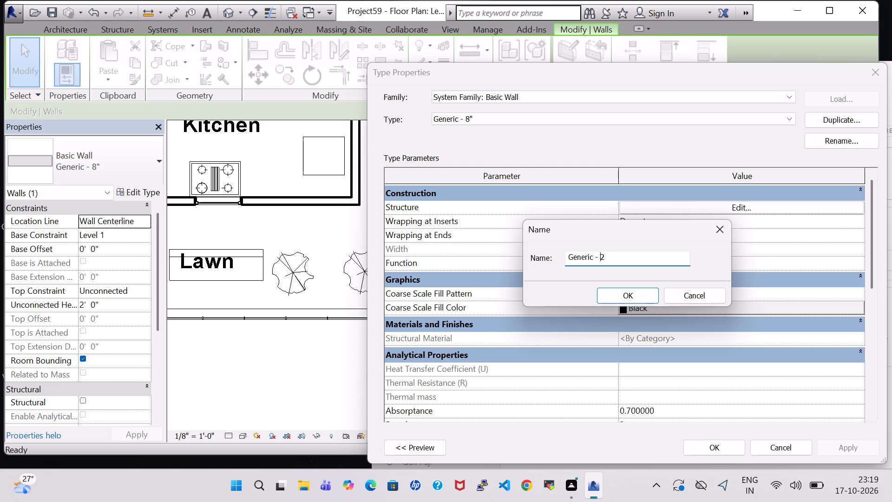
pyautogui.click(628, 294)
# Set the structure layer's material of the Generic - 2 wall type to Birch.
pyautogui.click(754, 206)
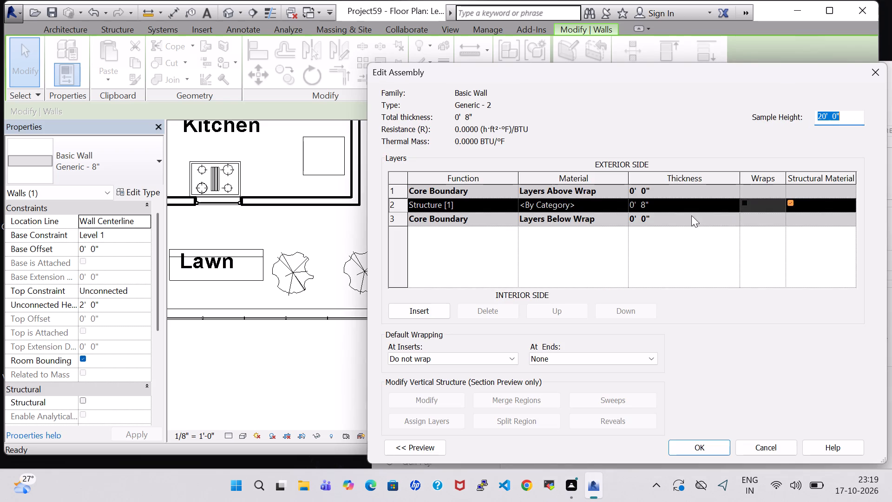
pyautogui.click(623, 204)
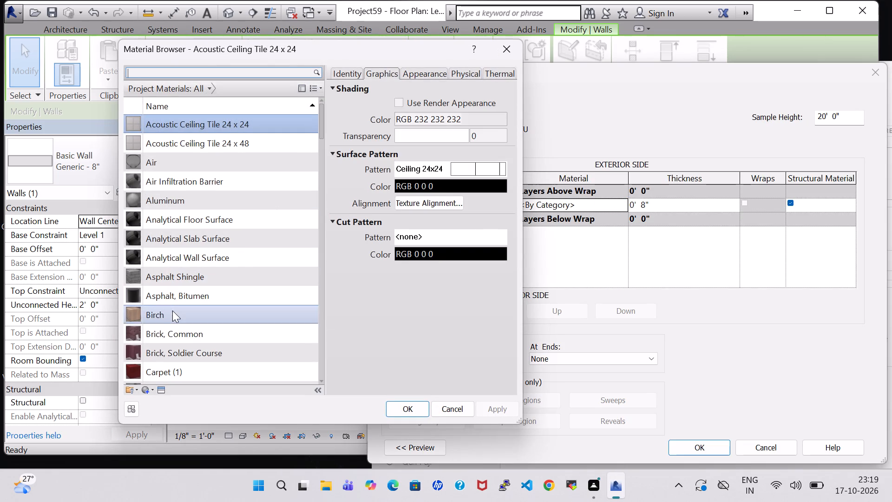
pyautogui.click(172, 310)
pyautogui.click(405, 401)
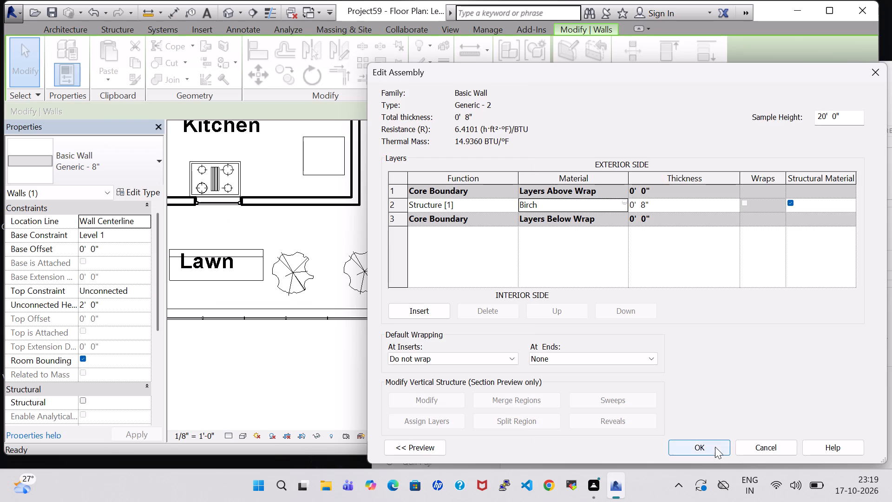
pyautogui.click(715, 447)
pyautogui.click(715, 445)
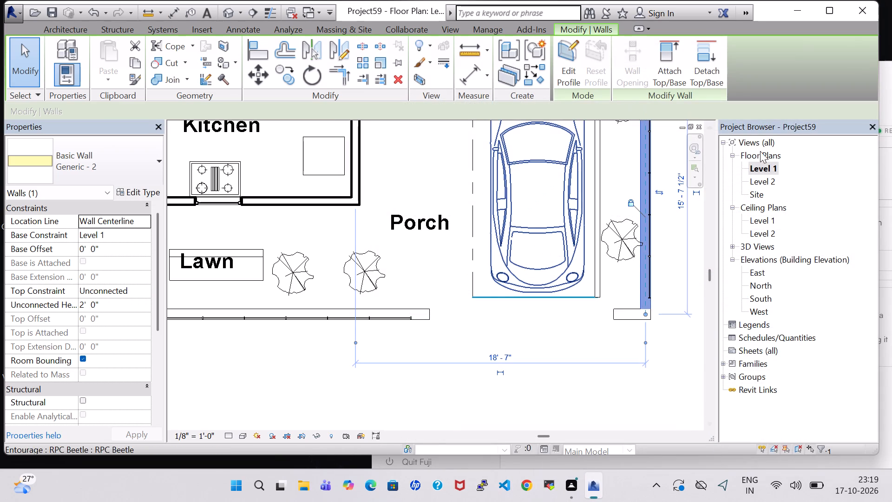
# In 3D, change the short front boundary wall at the southeast corner by the car to the Generic - 2 type.
pyautogui.click(229, 11)
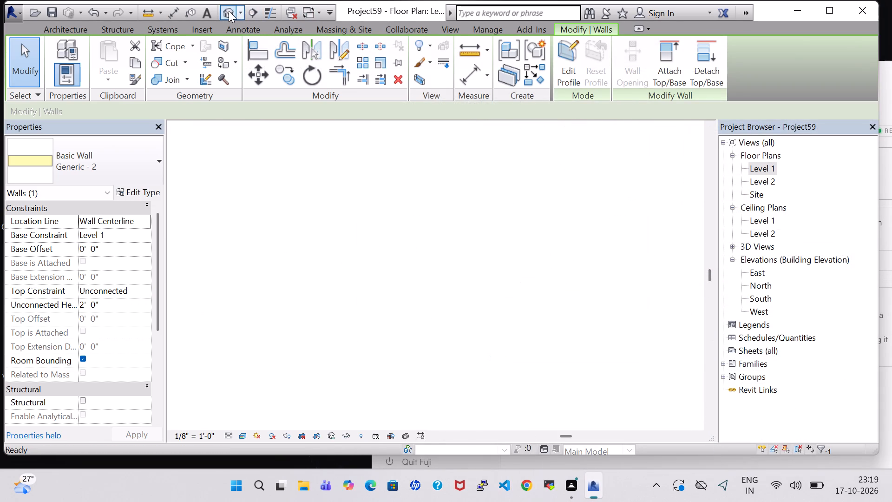
pyautogui.scroll(-1, 448, 194)
pyautogui.moveTo(568, 325); pyautogui.dragTo(568, 324, button='middle')
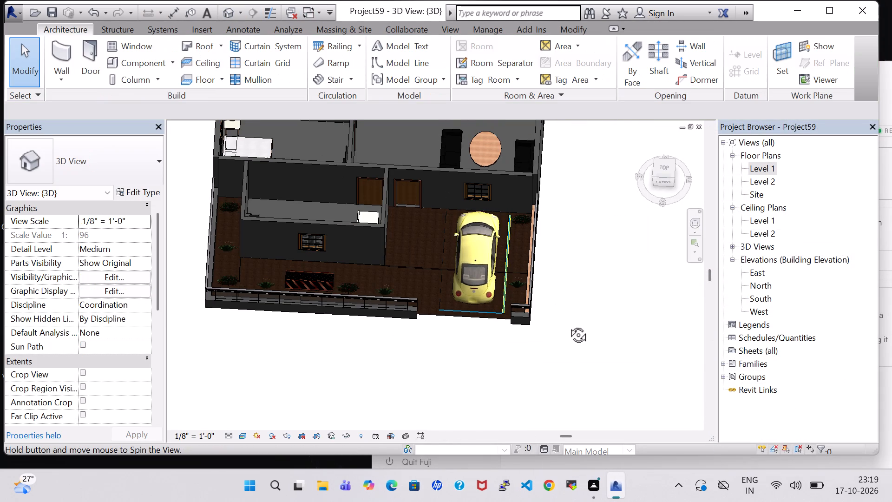
pyautogui.moveTo(568, 324); pyautogui.dragTo(550, 234, button='middle')
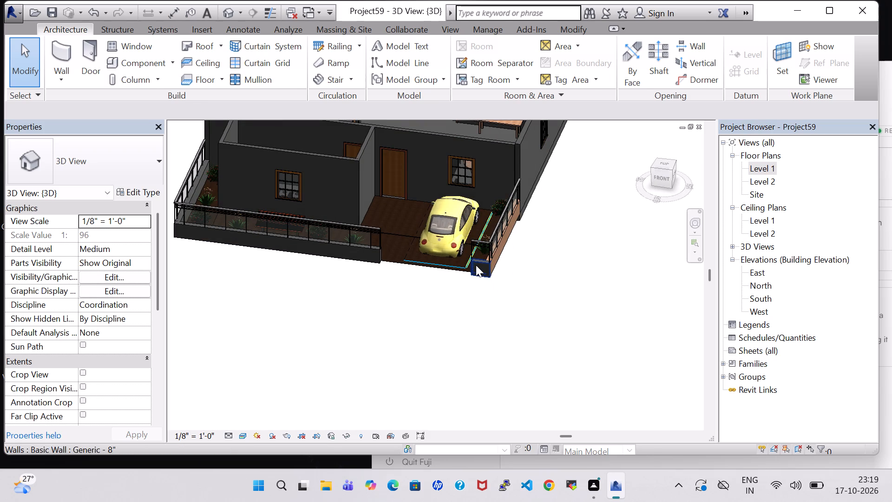
pyautogui.click(476, 265)
pyautogui.click(124, 165)
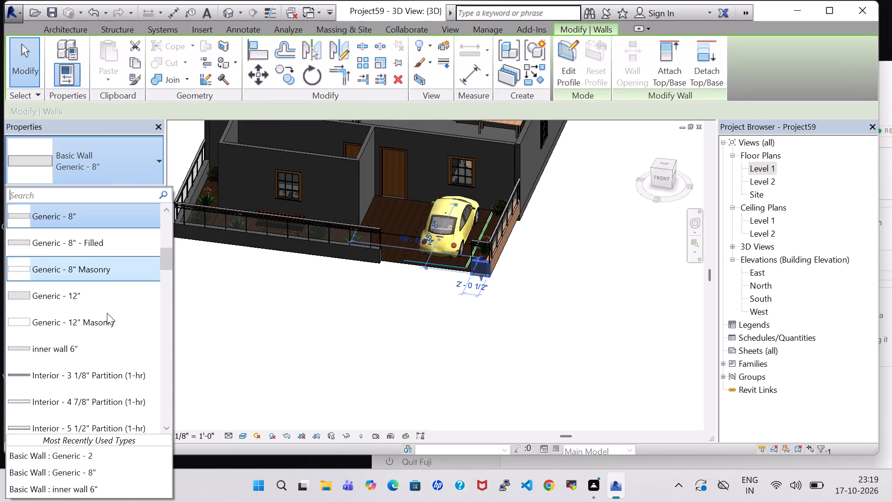
pyautogui.click(95, 462)
pyautogui.click(331, 296)
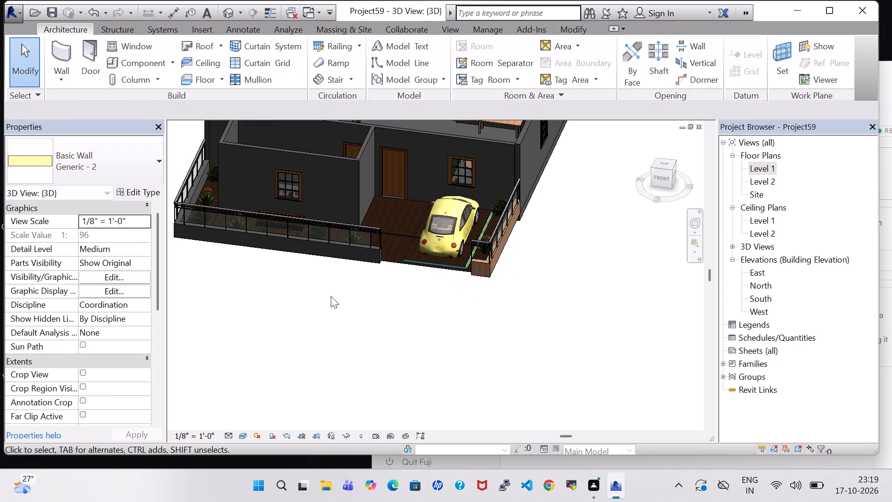
# Change the long low boundary wall along the front of the lawn to the Generic - 2 type.
pyautogui.click(324, 246)
pyautogui.click(69, 182)
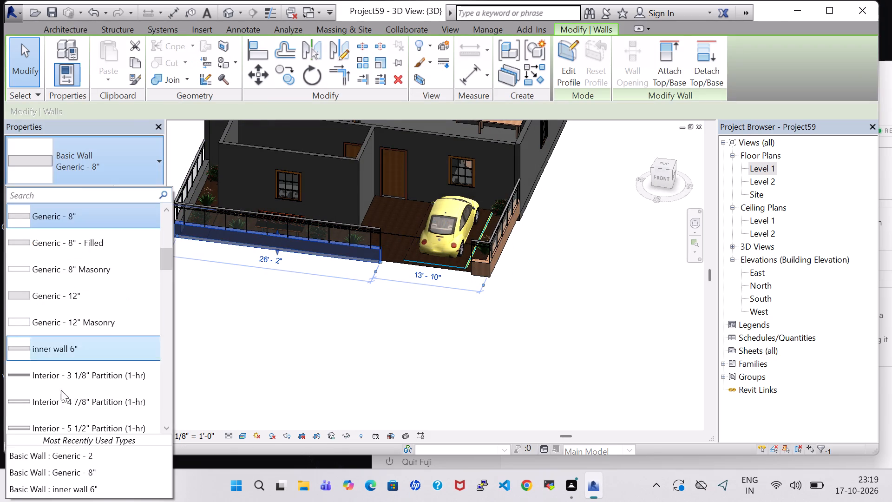
pyautogui.click(77, 453)
pyautogui.click(281, 325)
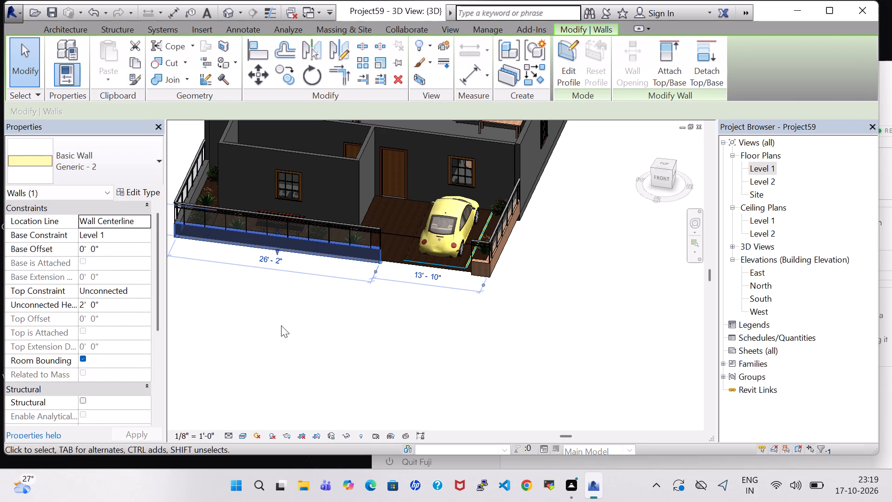
# Change the low boundary wall on the west side of the lawn to the Generic - 2 type.
pyautogui.moveTo(262, 315); pyautogui.dragTo(391, 331, button='middle')
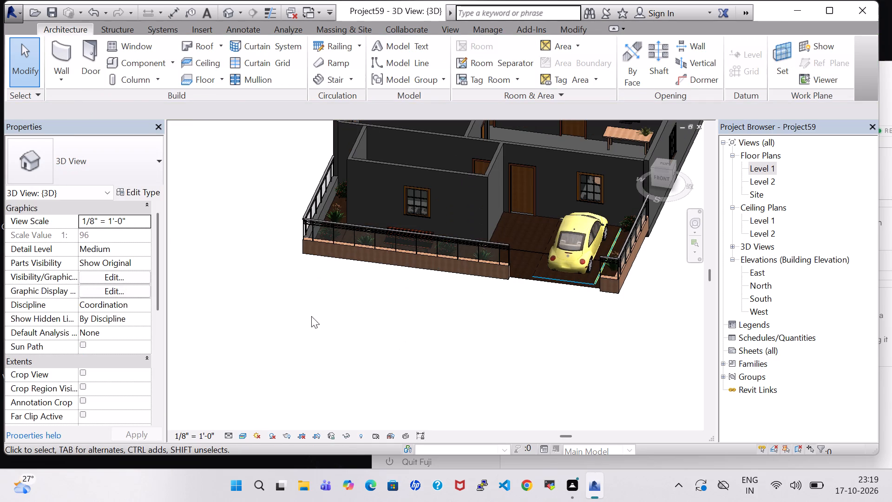
pyautogui.moveTo(311, 316); pyautogui.dragTo(436, 317, button='middle')
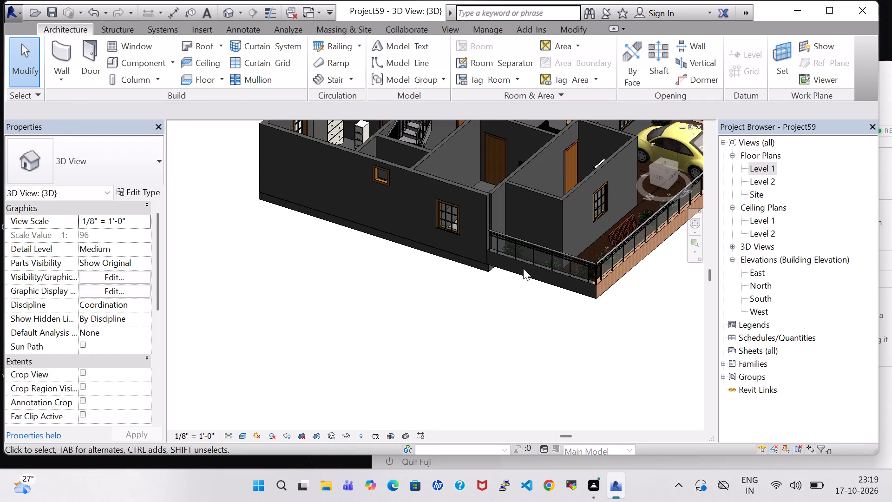
pyautogui.click(523, 271)
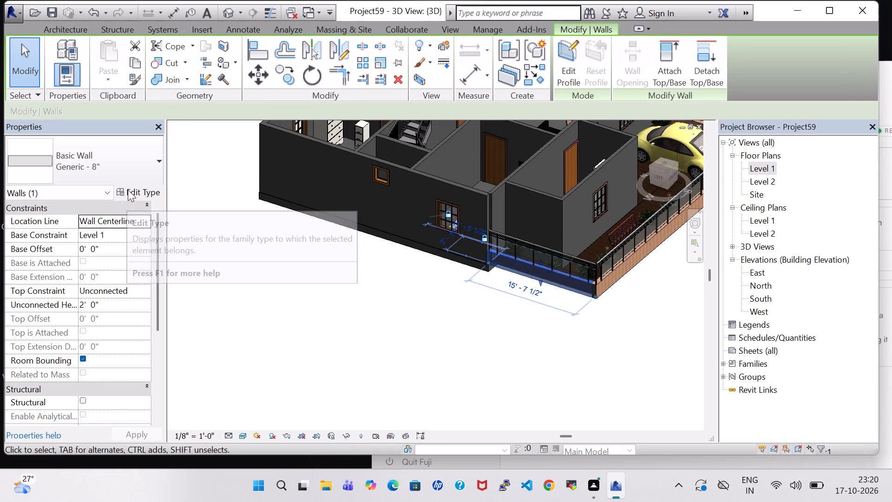
pyautogui.click(108, 166)
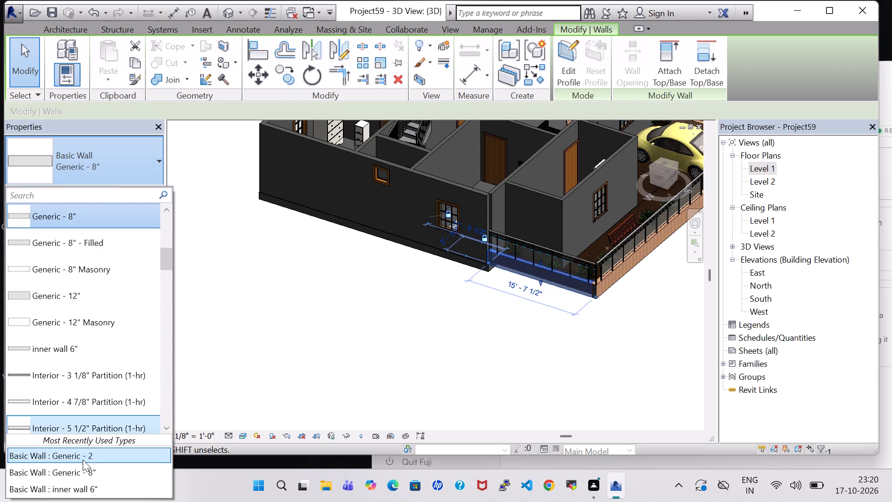
pyautogui.click(83, 459)
pyautogui.click(434, 369)
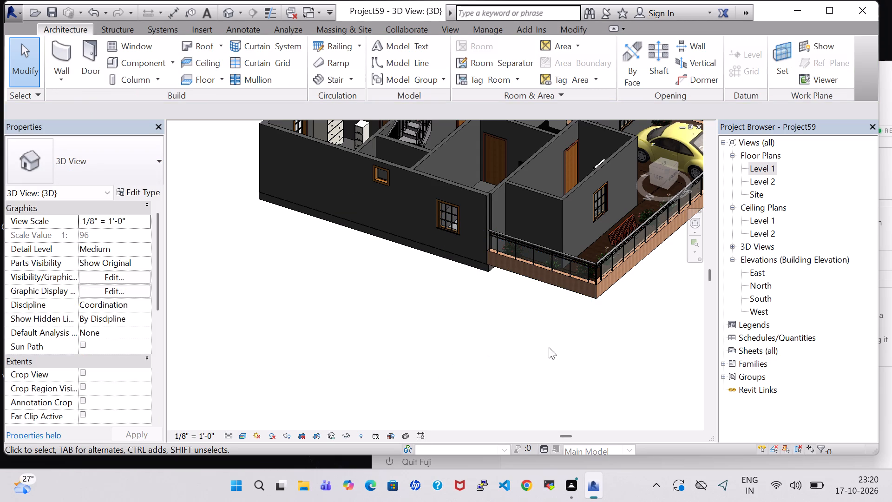
# Set the structure layer's material of the front room wall's inner wall 6" type to Brick, Common.
pyautogui.keyDown('shift'); pyautogui.moveTo(518, 353); pyautogui.dragTo(392, 325, button='middle'); pyautogui.keyUp('shift')
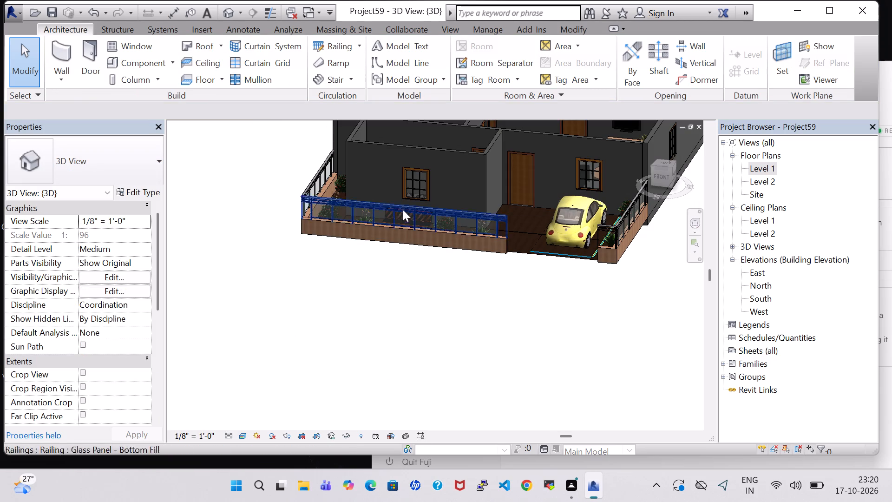
pyautogui.click(452, 155)
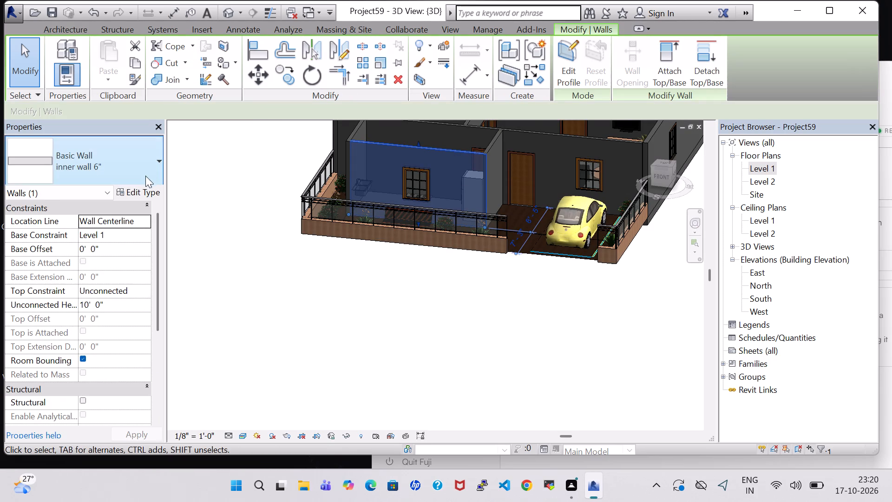
pyautogui.click(140, 191)
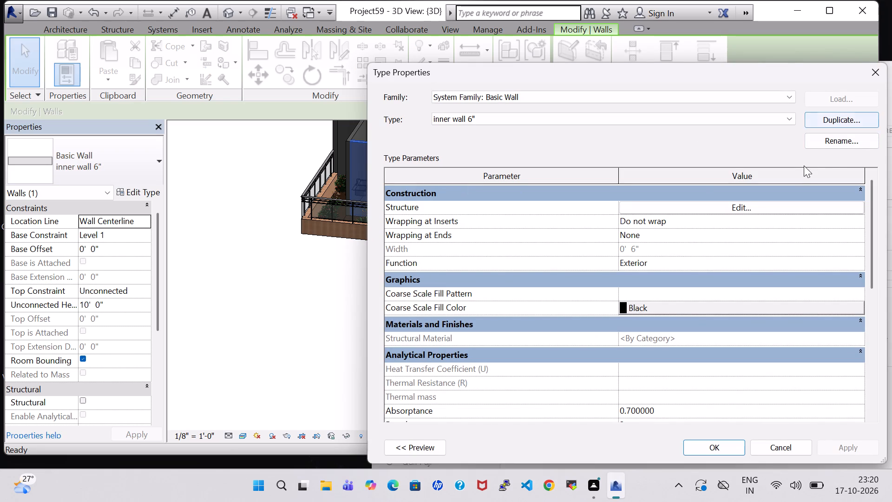
pyautogui.click(773, 204)
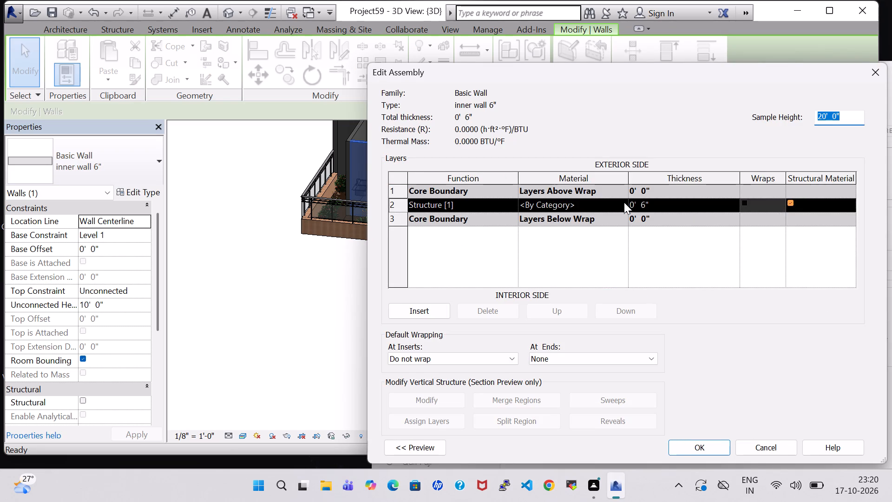
pyautogui.click(624, 202)
pyautogui.click(219, 275)
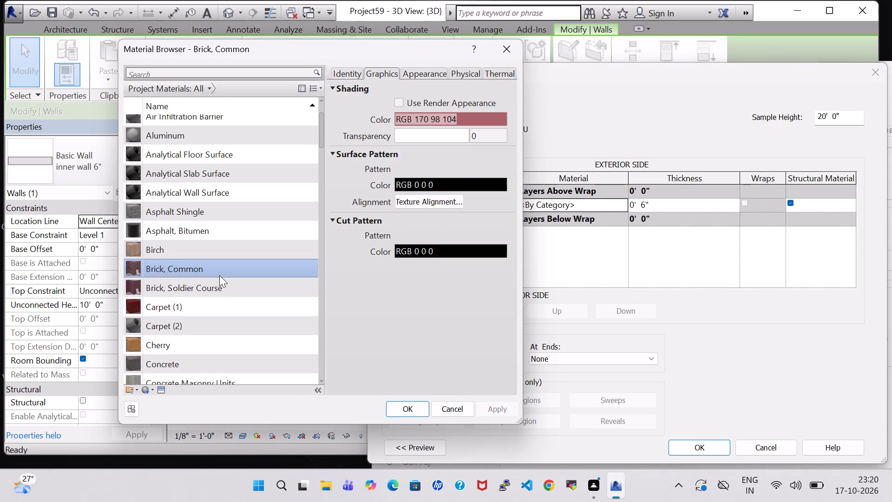
pyautogui.click(418, 411)
pyautogui.click(706, 441)
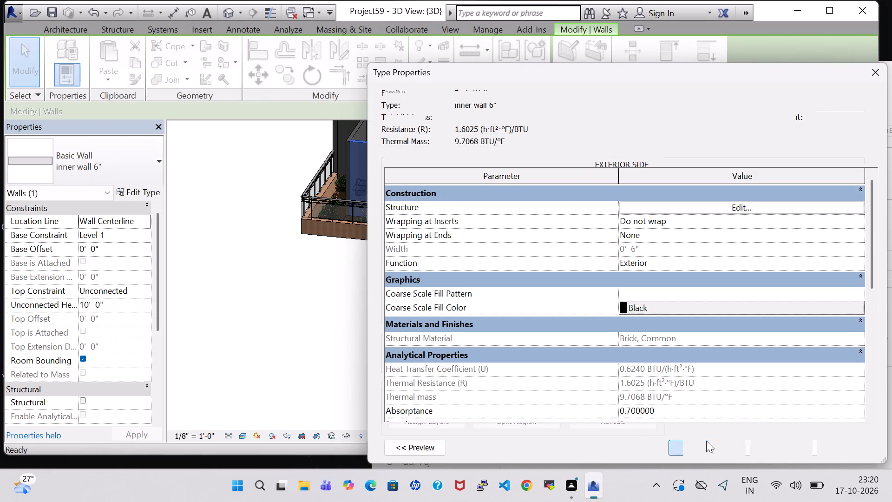
pyautogui.click(708, 444)
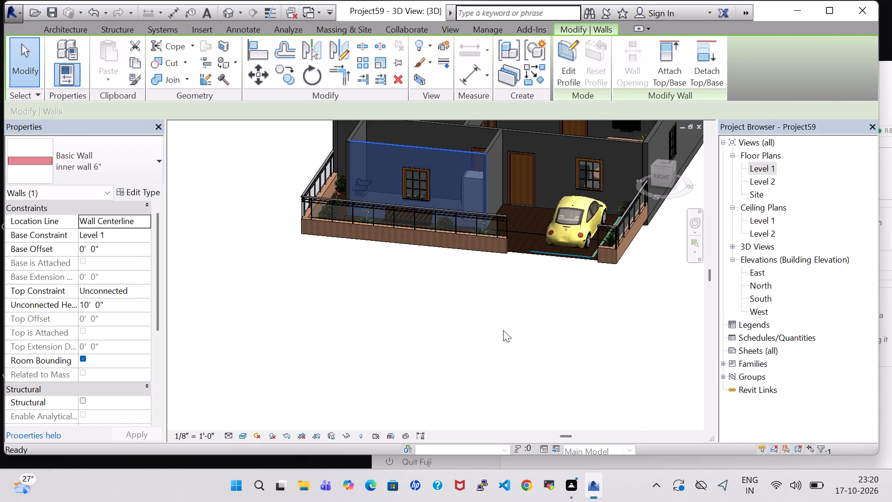
pyautogui.click(503, 330)
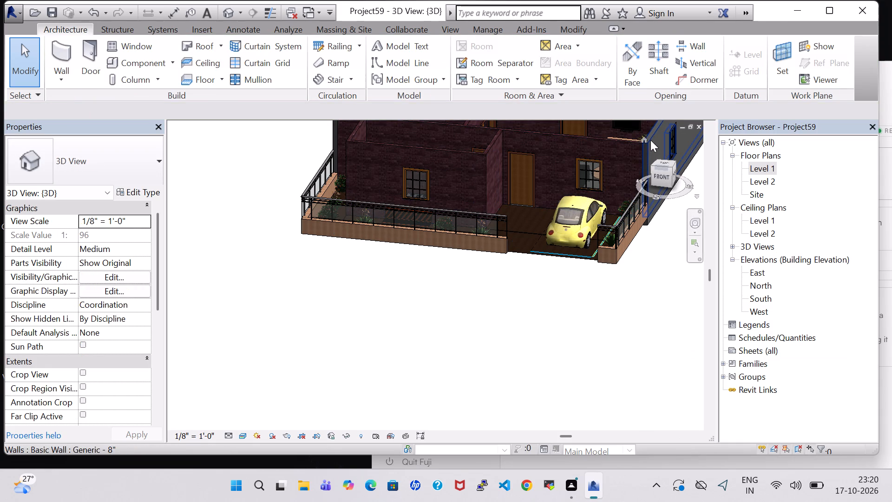
# Set the structure layer's material of the east exterior wall's Generic - 8" type to Brick, Common.
pyautogui.click(652, 131)
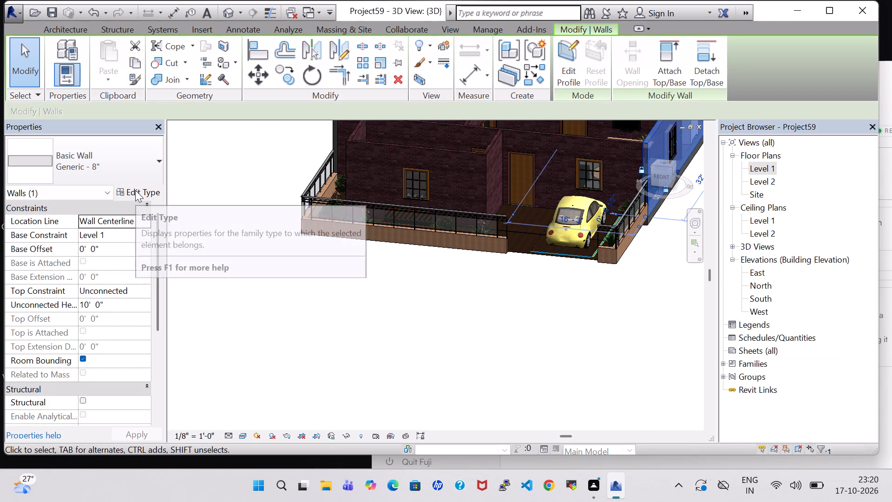
pyautogui.click(135, 190)
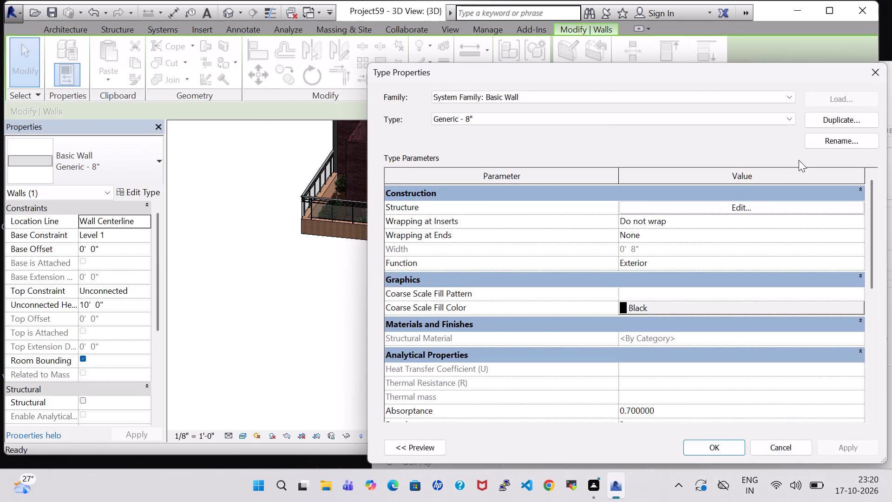
pyautogui.click(754, 212)
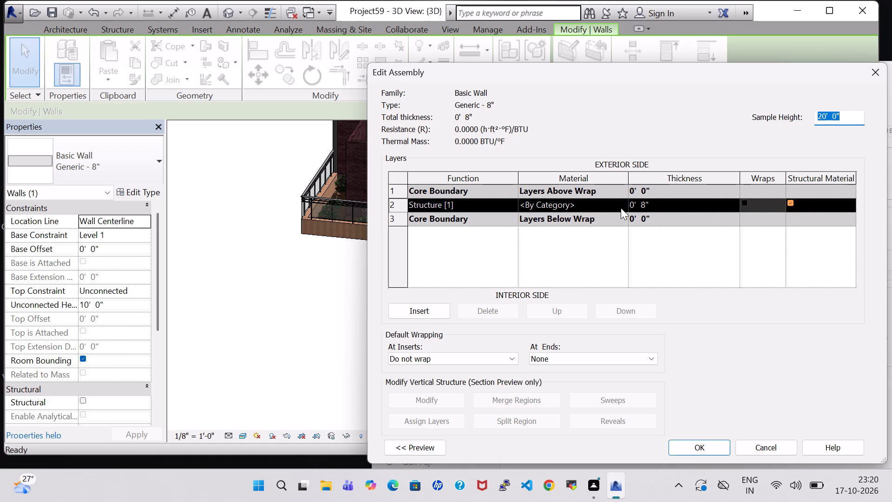
pyautogui.click(622, 201)
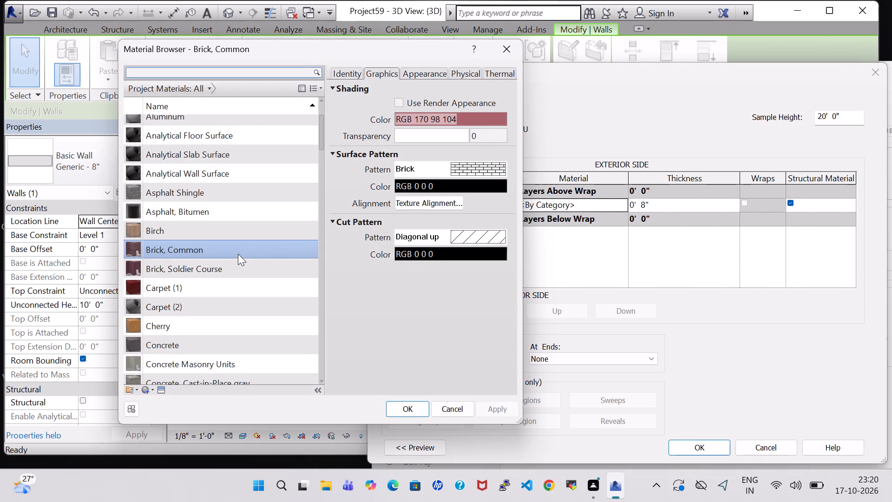
pyautogui.click(408, 409)
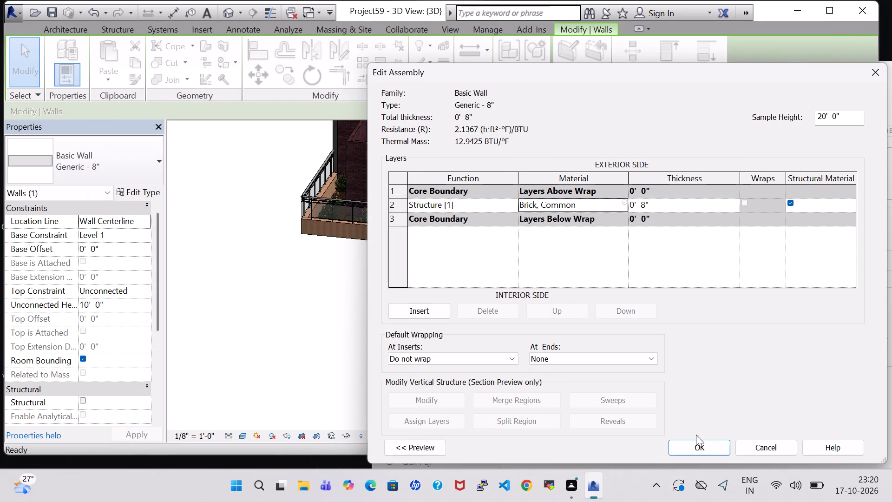
pyautogui.click(699, 442)
pyautogui.click(711, 447)
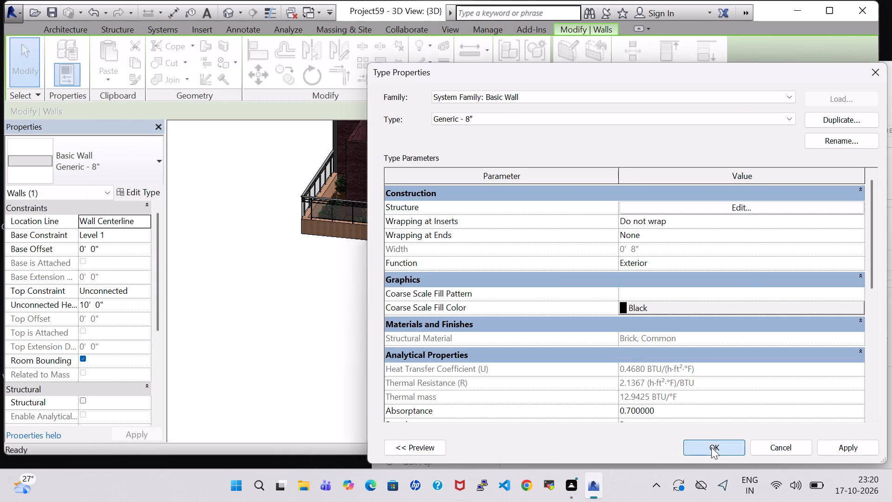
pyautogui.click(658, 309)
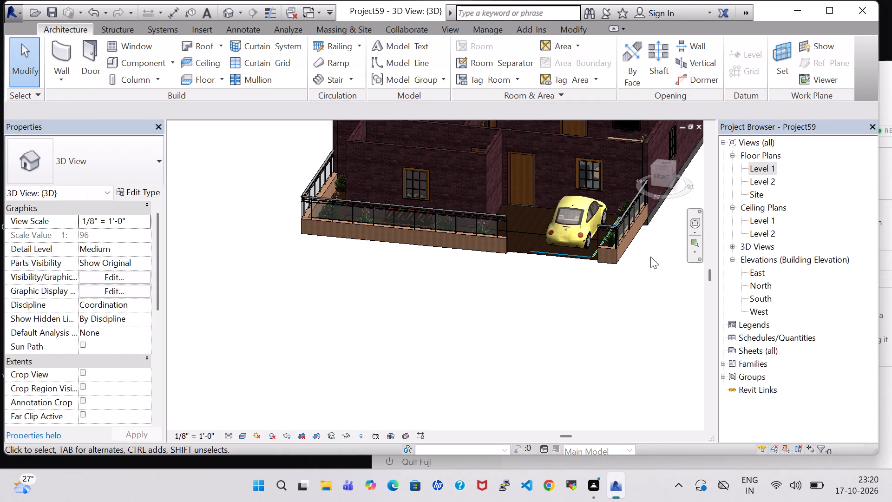
# Examine the brick house walls and Birch boundary walls in 3D from the east, rear, front and above.
pyautogui.moveTo(651, 253); pyautogui.dragTo(585, 378, button='middle')
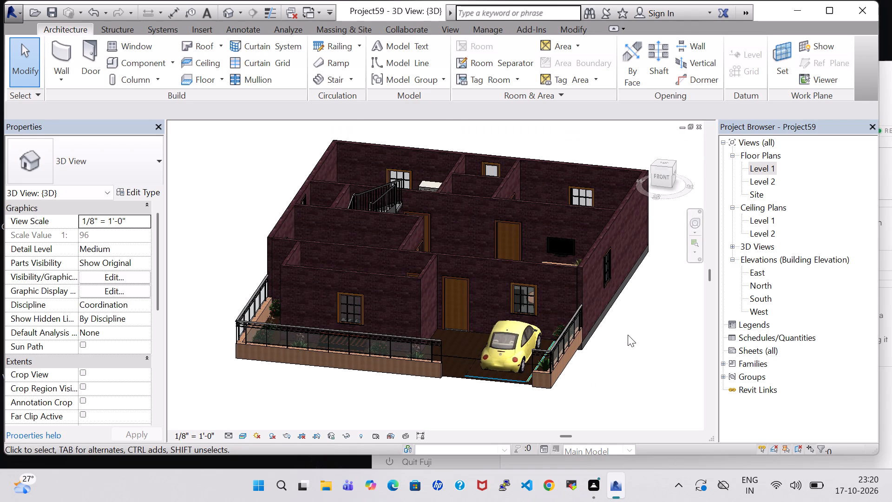
pyautogui.keyDown('shift'); pyautogui.moveTo(628, 335); pyautogui.dragTo(503, 319, button='middle'); pyautogui.keyUp('shift')
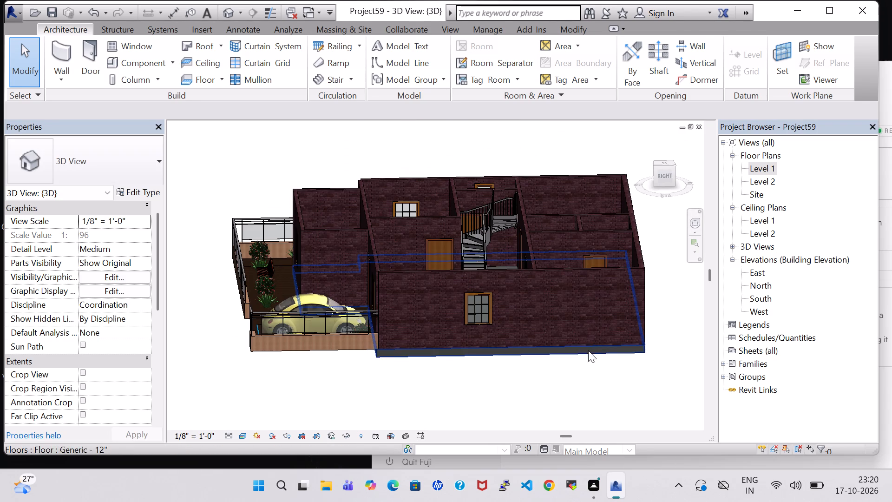
pyautogui.keyDown('shift'); pyautogui.moveTo(571, 363); pyautogui.dragTo(472, 364, button='middle'); pyautogui.keyUp('shift')
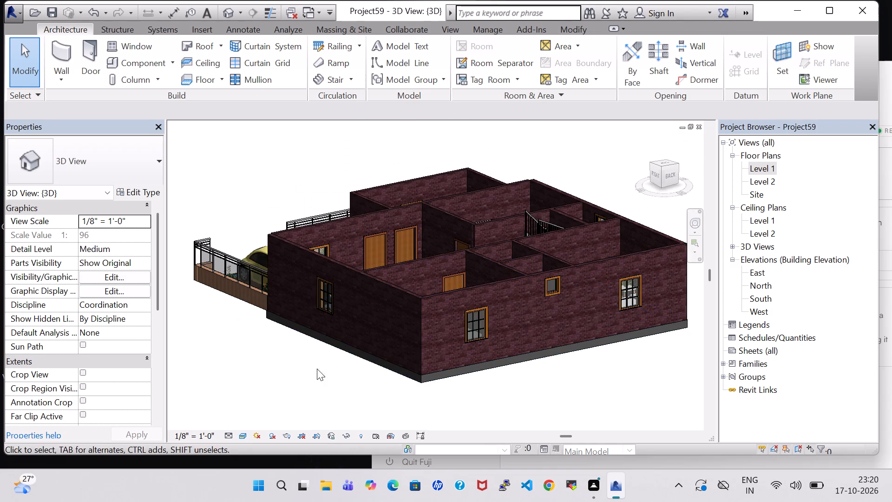
pyautogui.keyDown('shift'); pyautogui.moveTo(245, 374); pyautogui.dragTo(362, 368, button='middle'); pyautogui.keyUp('shift')
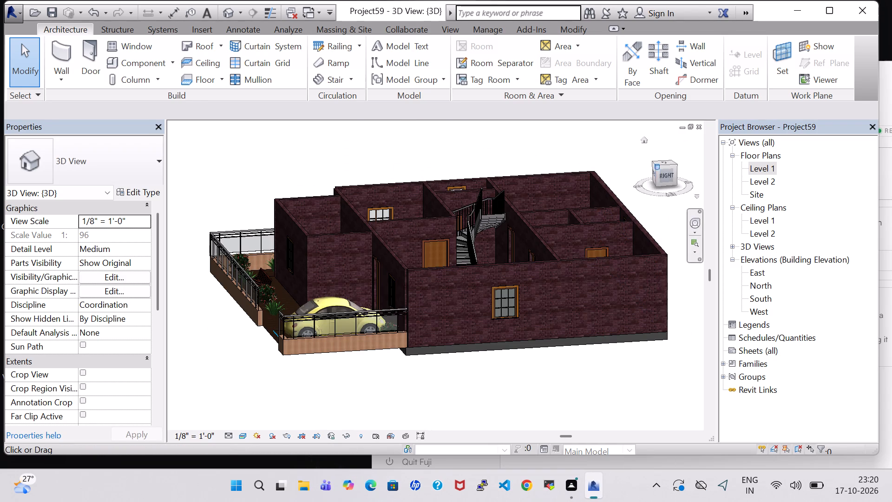
pyautogui.keyDown('shift'); pyautogui.moveTo(580, 376); pyautogui.dragTo(623, 374, button='middle'); pyautogui.keyUp('shift')
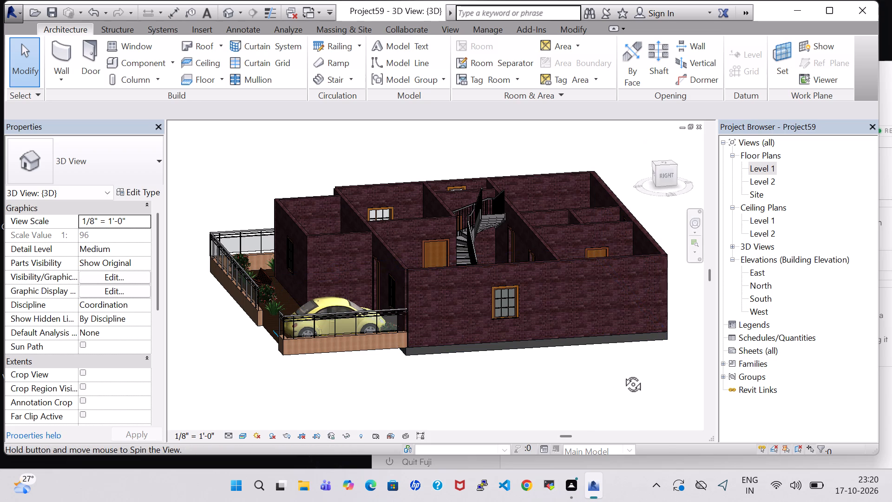
pyautogui.keyDown('shift'); pyautogui.moveTo(623, 374); pyautogui.dragTo(625, 374, button='middle'); pyautogui.keyUp('shift')
pyautogui.click(656, 172)
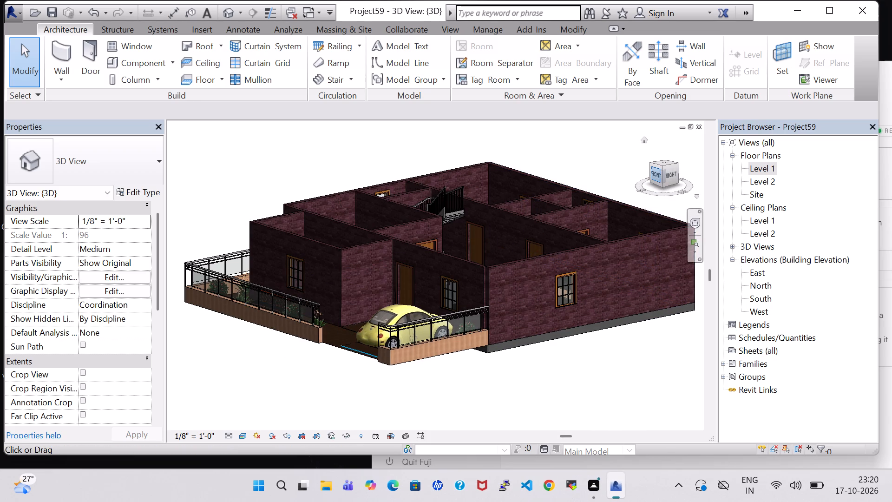
pyautogui.scroll(7, 564, 272)
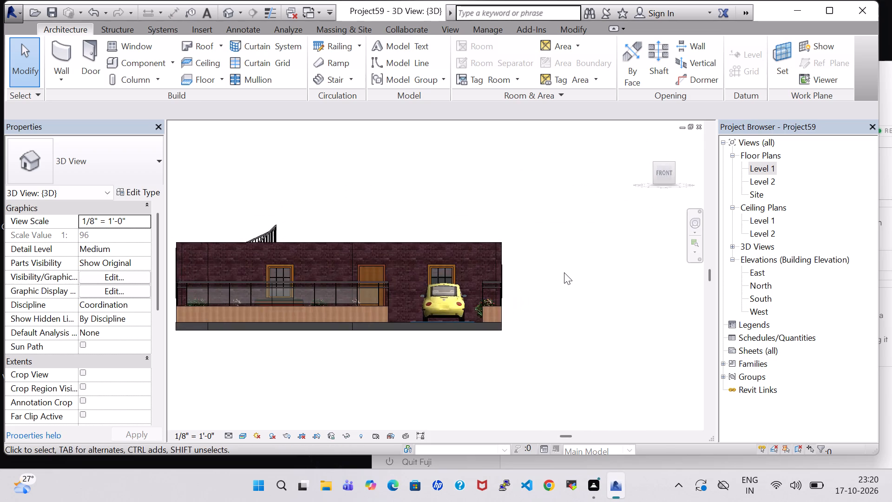
pyautogui.scroll(3, 564, 272)
pyautogui.scroll(-4, 429, 284)
pyautogui.moveTo(430, 286); pyautogui.dragTo(463, 286, button='middle')
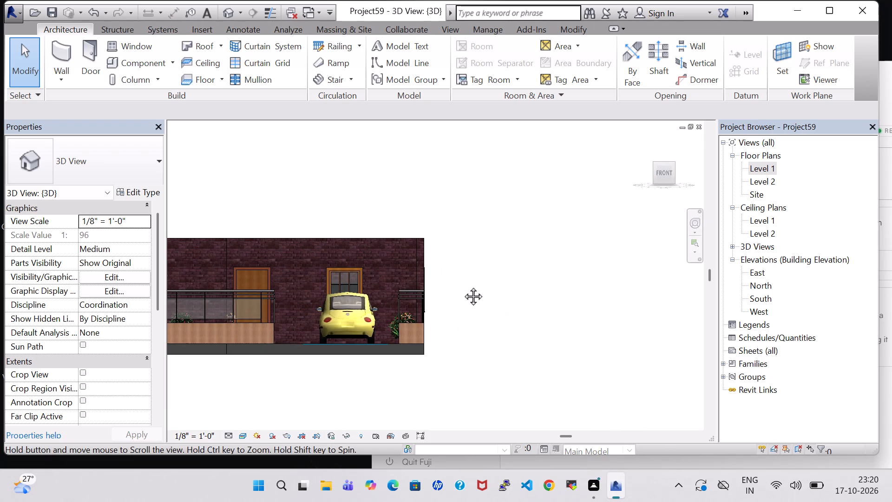
pyautogui.moveTo(463, 286); pyautogui.dragTo(560, 297, button='middle')
pyautogui.scroll(-1, 588, 232)
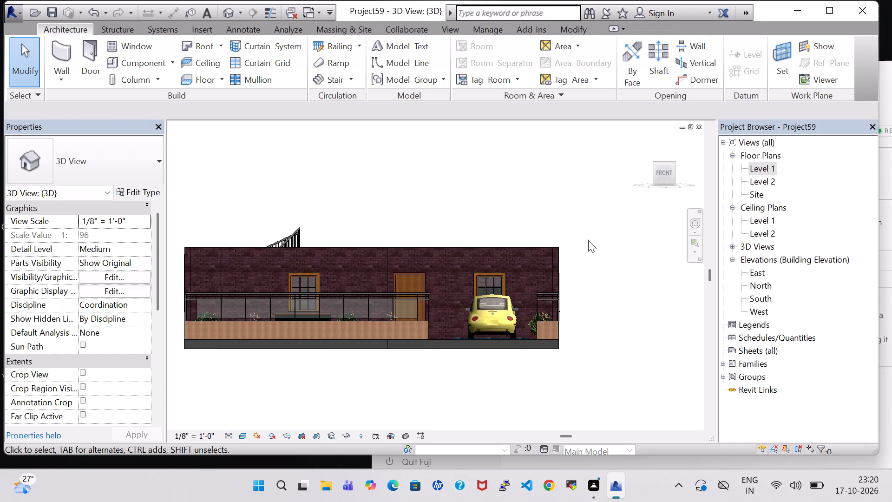
pyautogui.moveTo(593, 268); pyautogui.dragTo(610, 268, button='middle')
pyautogui.keyDown('shift'); pyautogui.moveTo(468, 173); pyautogui.dragTo(466, 202, button='middle'); pyautogui.keyUp('shift')
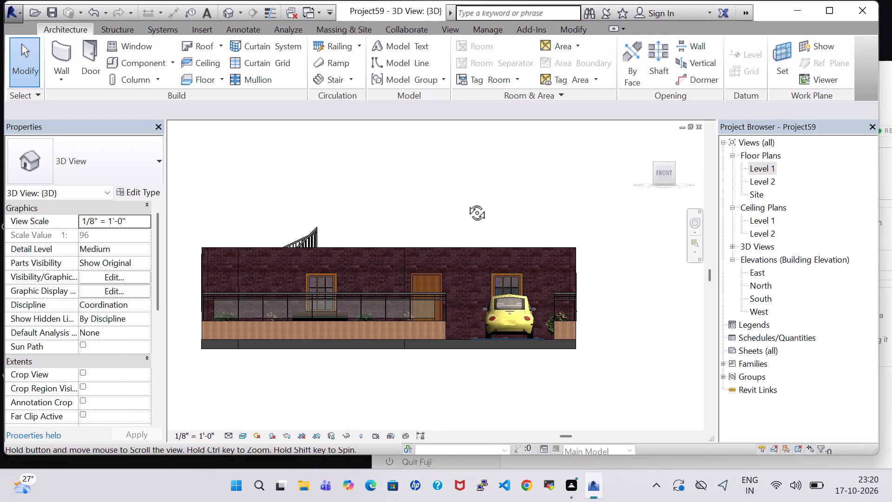
pyautogui.keyDown('shift'); pyautogui.moveTo(466, 202); pyautogui.dragTo(466, 208, button='middle'); pyautogui.keyUp('shift')
pyautogui.click(598, 311)
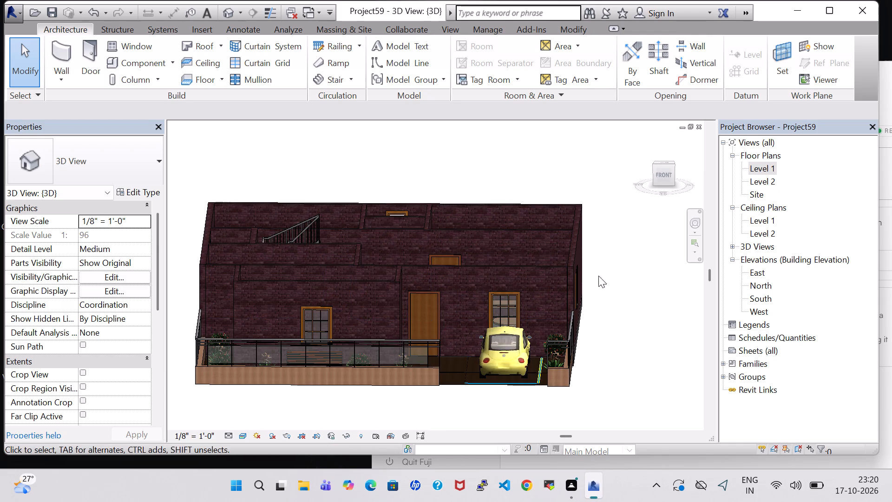
pyautogui.keyDown('shift'); pyautogui.moveTo(596, 261); pyautogui.dragTo(598, 300, button='middle'); pyautogui.keyUp('shift')
pyautogui.scroll(1, 608, 338)
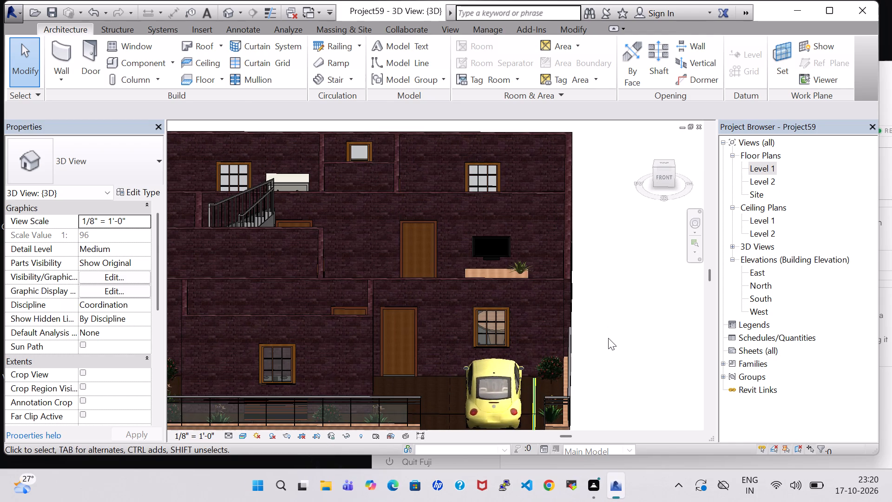
pyautogui.scroll(-1, 608, 338)
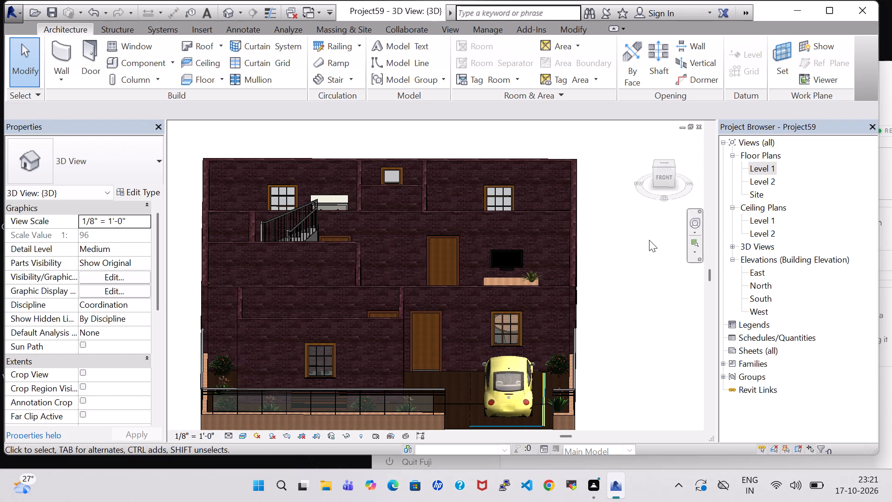
# Shorten the front boundary wall along the lawn at its porch end, to about 25' long, in the Level 1 plan.
pyautogui.keyDown('shift'); pyautogui.moveTo(615, 372); pyautogui.dragTo(609, 328, button='middle'); pyautogui.keyUp('shift')
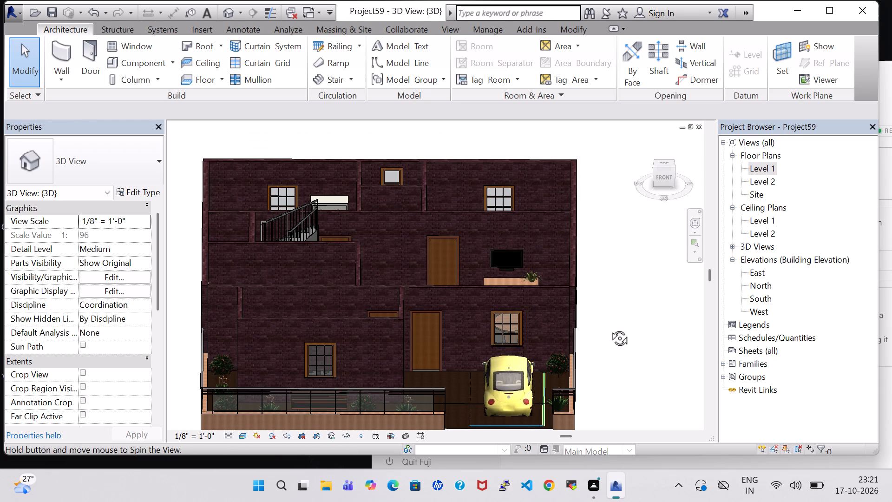
pyautogui.keyDown('shift'); pyautogui.moveTo(609, 328); pyautogui.dragTo(609, 323, button='middle'); pyautogui.keyUp('shift')
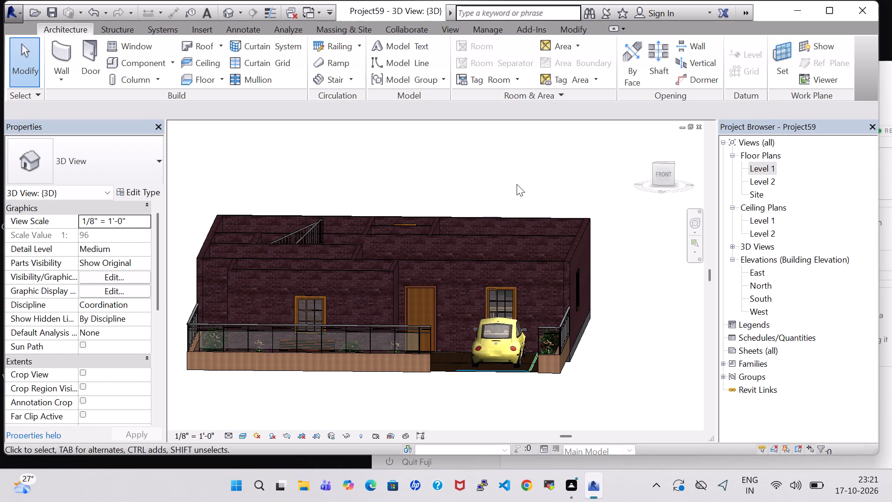
pyautogui.keyDown('shift'); pyautogui.moveTo(514, 184); pyautogui.dragTo(528, 241, button='middle'); pyautogui.keyUp('shift')
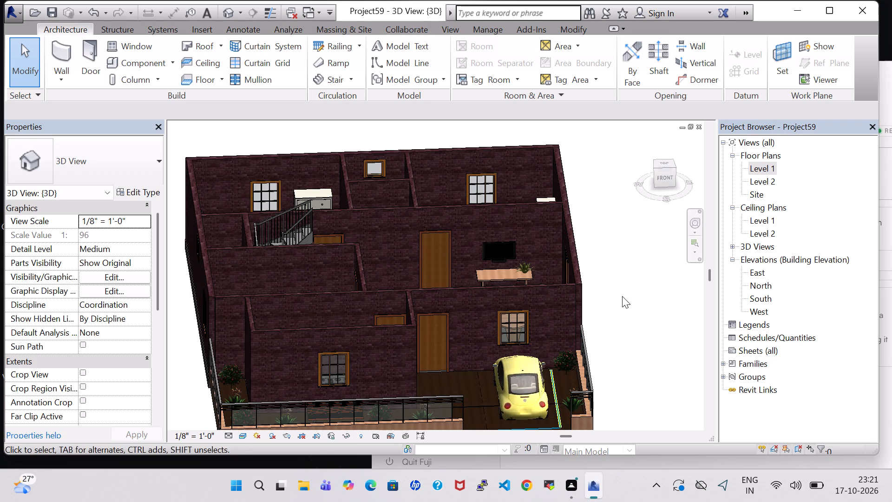
pyautogui.moveTo(622, 297); pyautogui.dragTo(616, 243, button='middle')
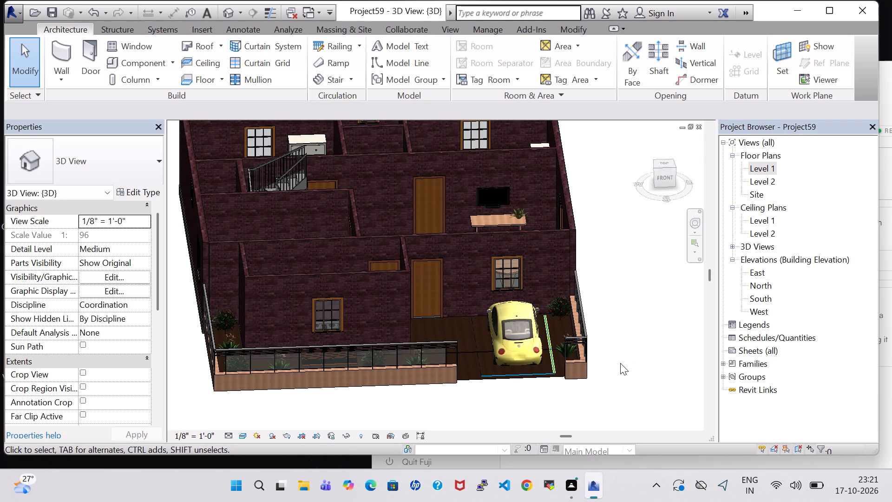
pyautogui.click(455, 370)
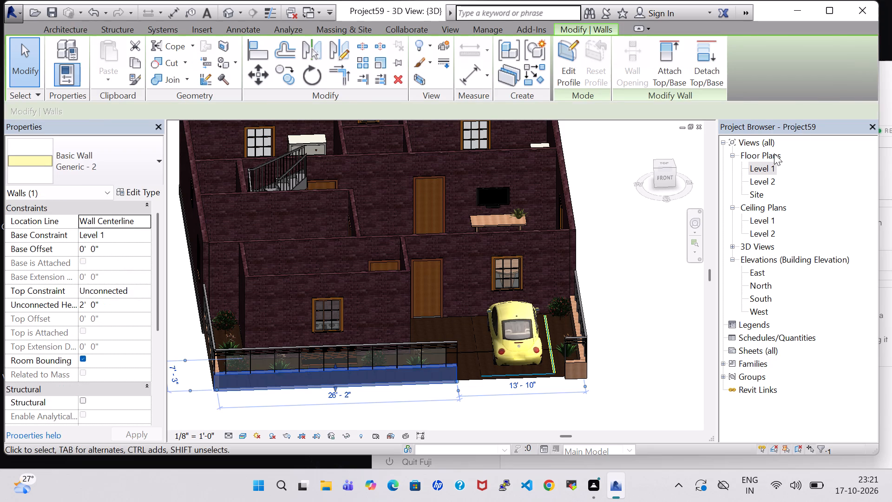
pyautogui.doubleClick(774, 167)
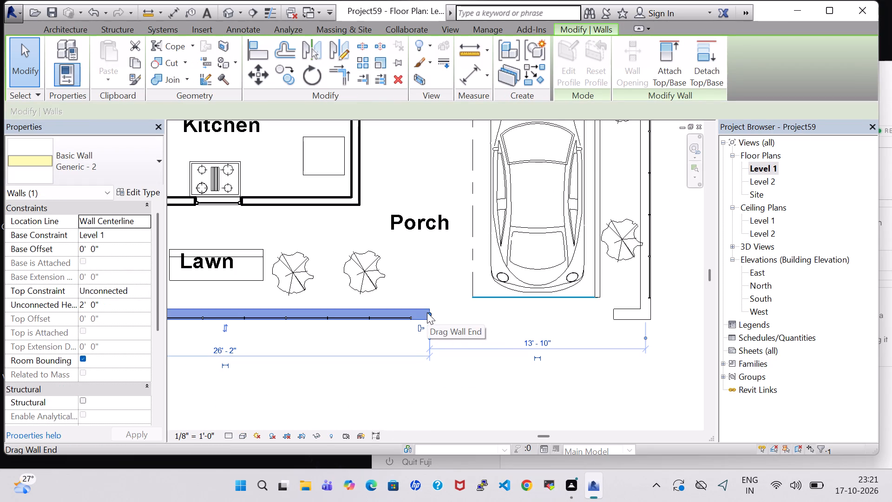
pyautogui.moveTo(429, 312); pyautogui.dragTo(412, 312)
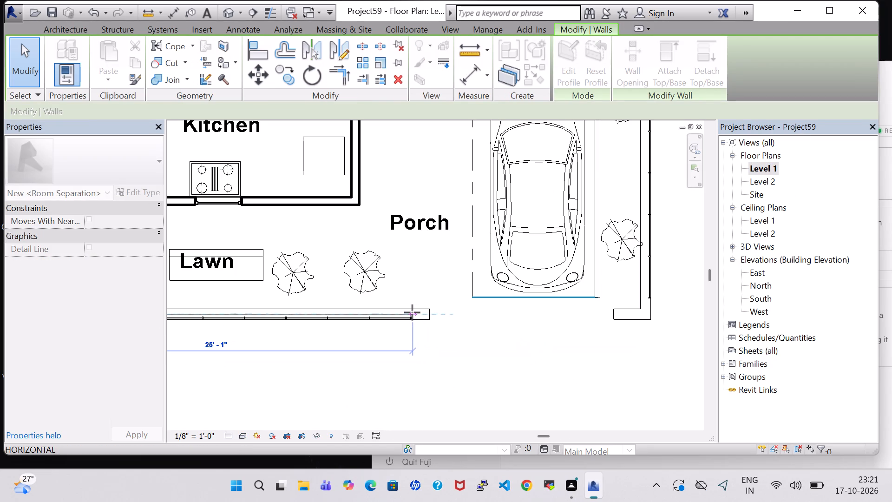
pyautogui.moveTo(412, 312); pyautogui.dragTo(410, 312)
pyautogui.click(449, 331)
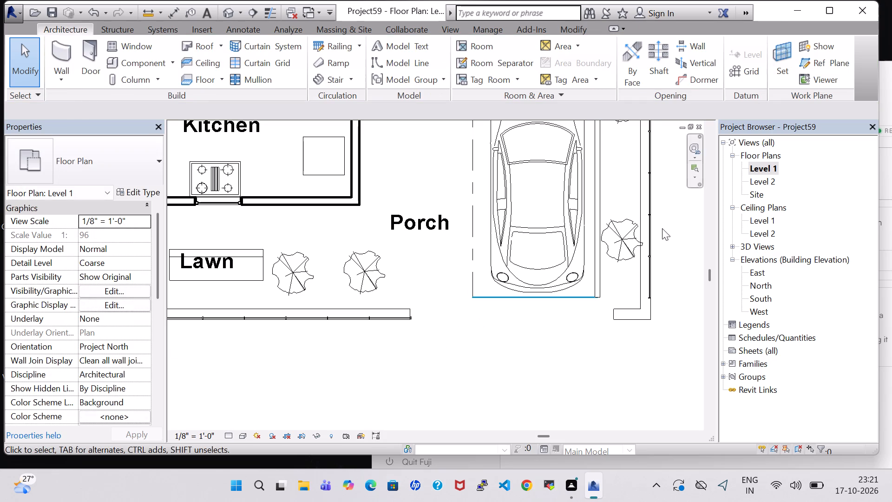
# In 3D, shorten the front glass railing's path to 25' 2 3/8" so it ends flush with the boundary wall's porch end.
pyautogui.click(225, 14)
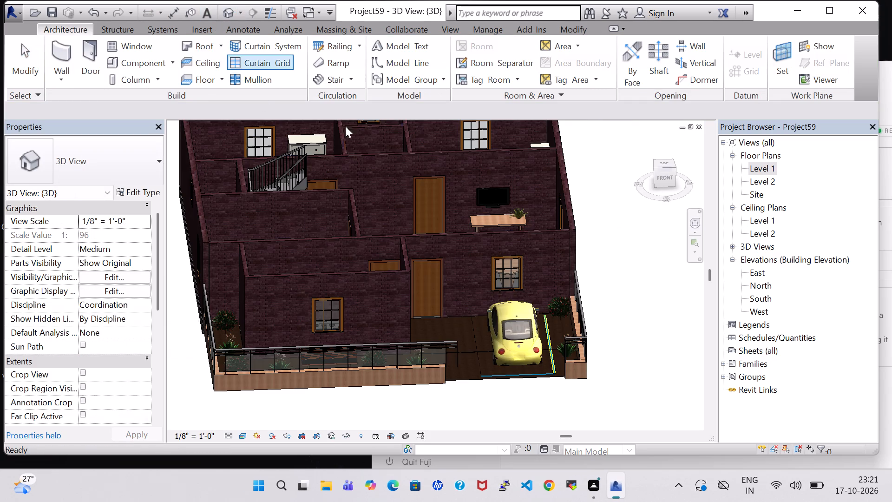
pyautogui.click(453, 347)
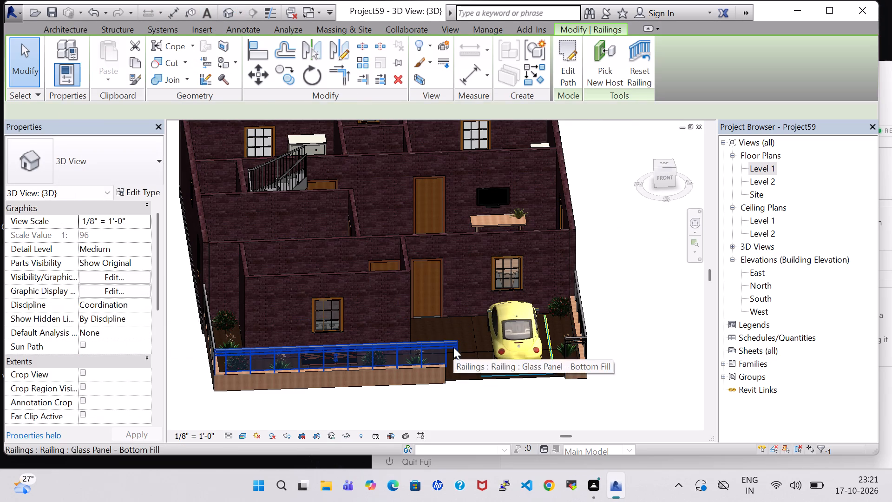
pyautogui.click(568, 74)
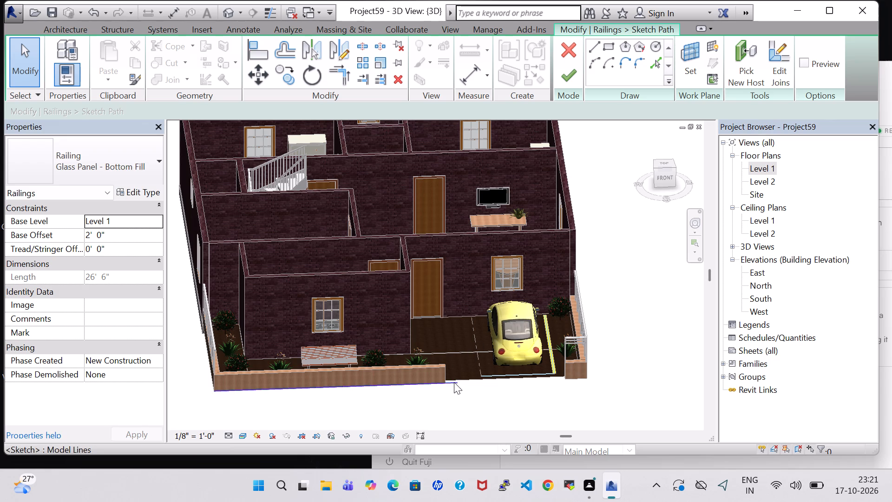
pyautogui.scroll(12, 454, 382)
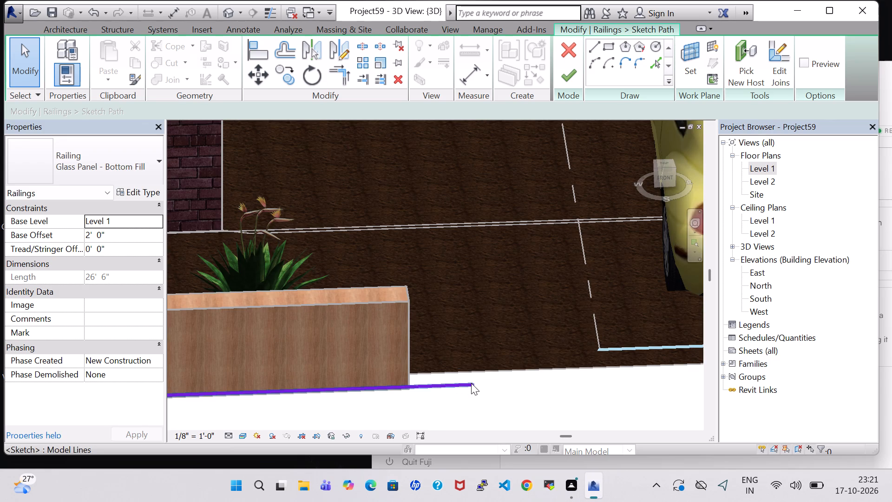
pyautogui.click(471, 383)
pyautogui.moveTo(472, 383); pyautogui.dragTo(421, 384)
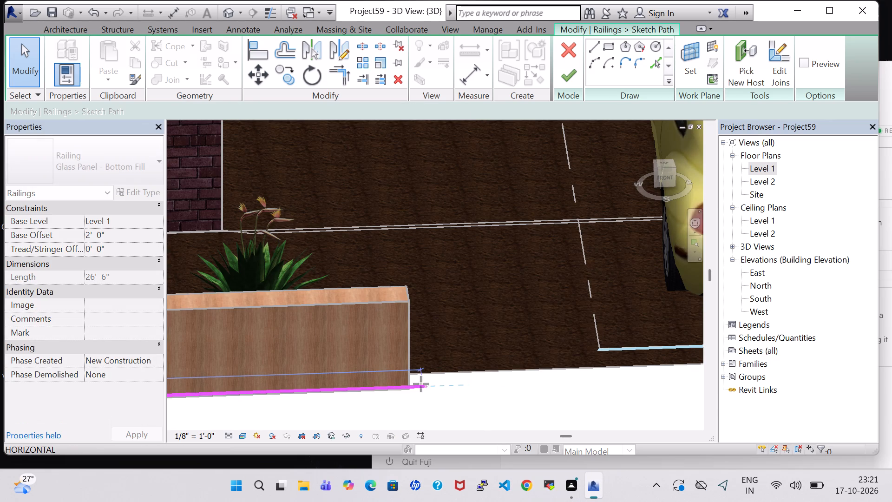
pyautogui.moveTo(421, 384); pyautogui.dragTo(411, 385)
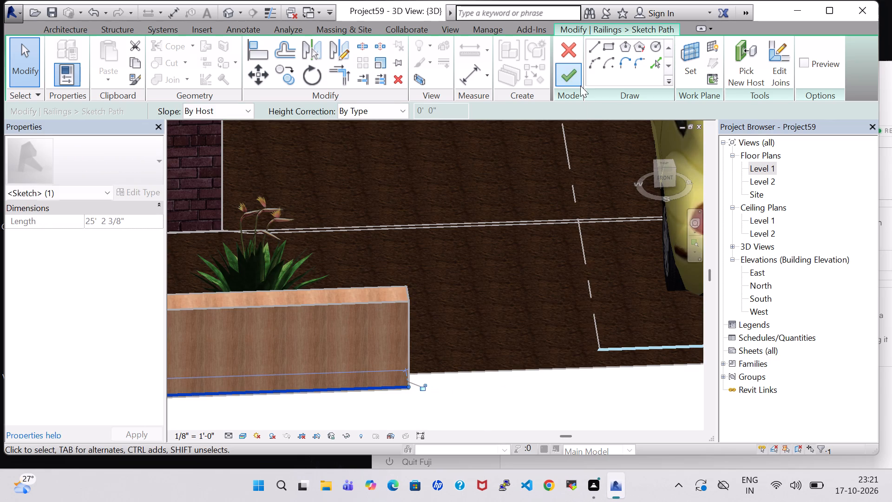
pyautogui.click(571, 85)
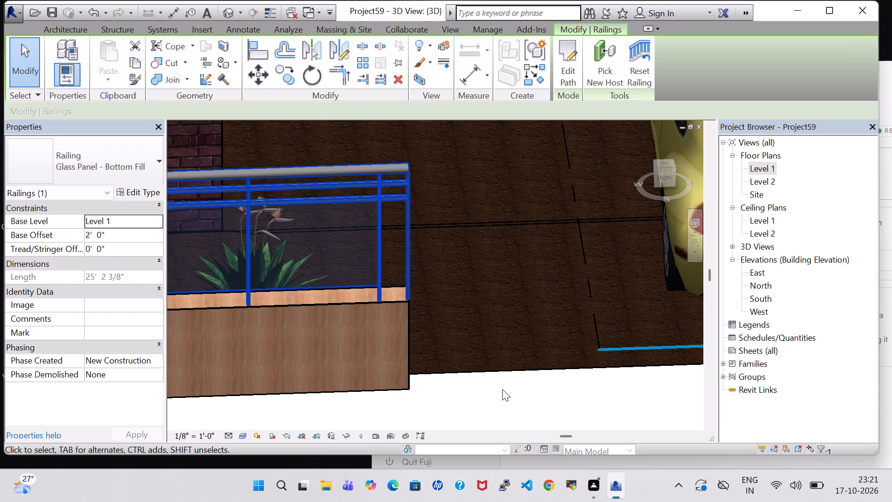
pyautogui.scroll(-9, 502, 390)
pyautogui.moveTo(502, 391); pyautogui.dragTo(502, 381, button='middle')
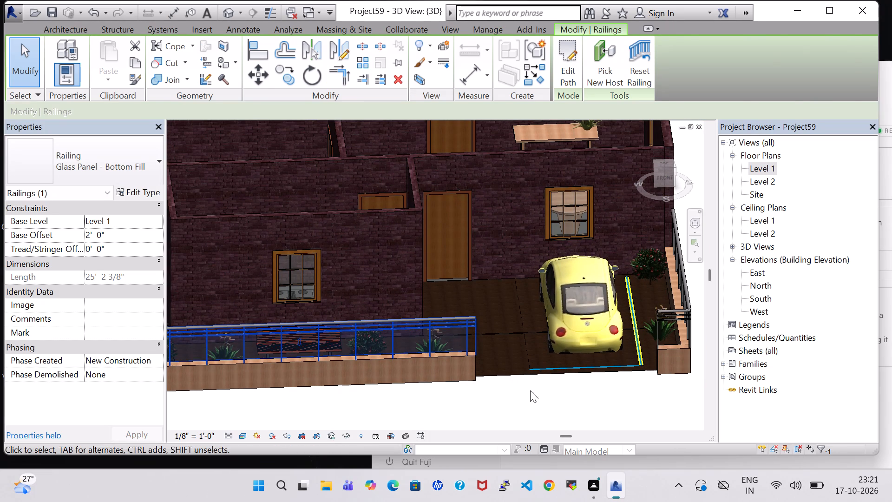
pyautogui.click(525, 393)
# Examine the front boundary, porch, kitchen, bedrooms, living area and staircase in 3D from the front, above and the side.
pyautogui.moveTo(525, 393); pyautogui.dragTo(513, 311, button='middle')
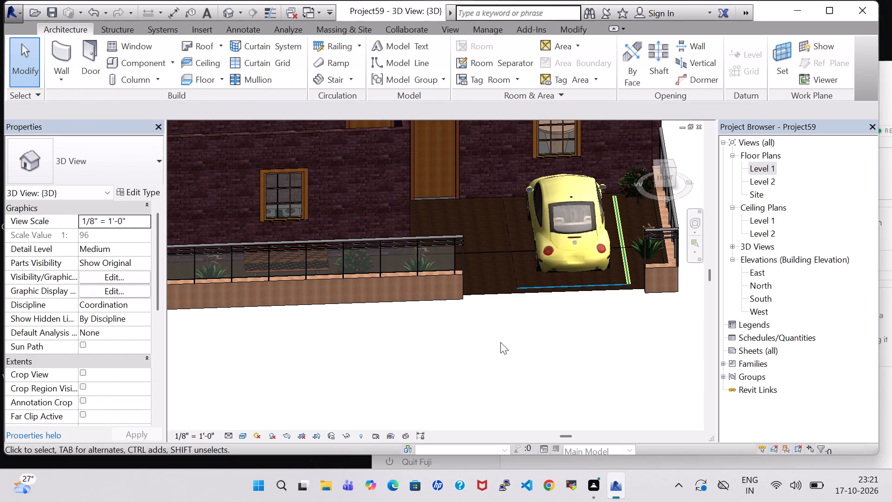
pyautogui.moveTo(499, 342); pyautogui.dragTo(484, 294, button='middle')
pyautogui.scroll(1, 407, 250)
pyautogui.scroll(-2, 407, 250)
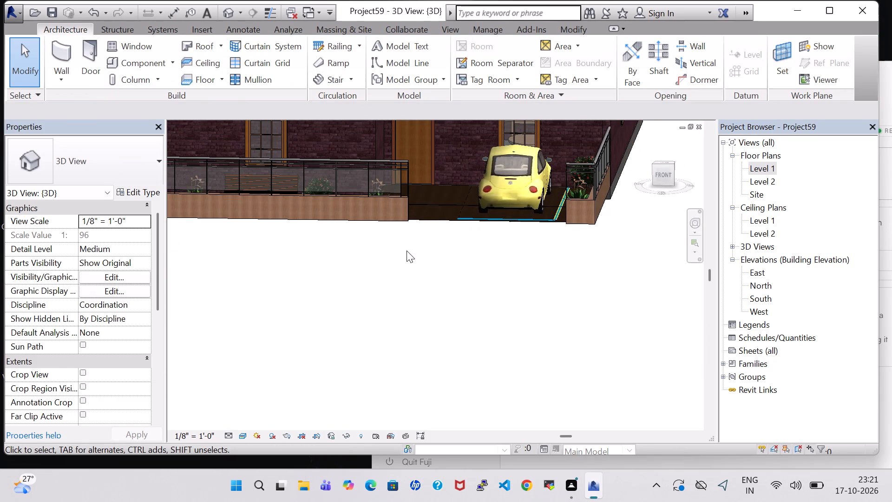
pyautogui.moveTo(422, 252); pyautogui.dragTo(449, 395, button='middle')
pyautogui.keyDown('shift'); pyautogui.moveTo(666, 295); pyautogui.dragTo(679, 369, button='middle'); pyautogui.keyUp('shift')
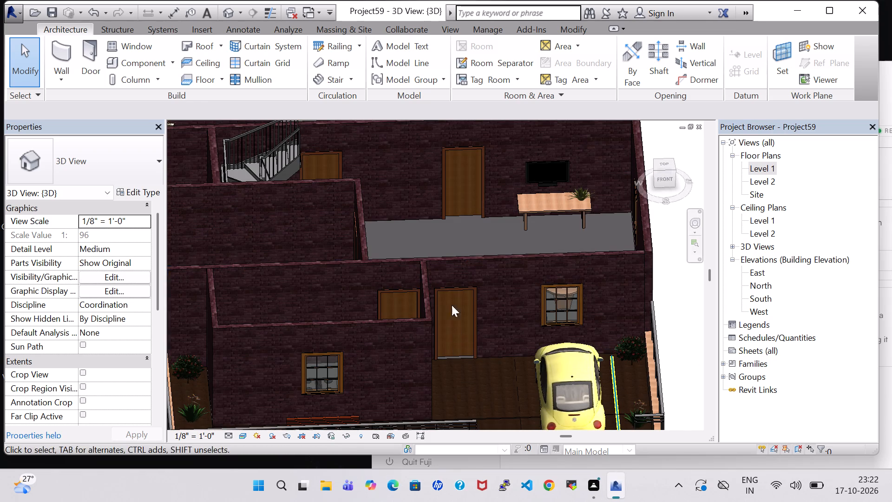
pyautogui.keyDown('shift'); pyautogui.moveTo(446, 220); pyautogui.dragTo(446, 275, button='middle'); pyautogui.keyUp('shift')
pyautogui.moveTo(452, 247); pyautogui.dragTo(458, 178, button='middle')
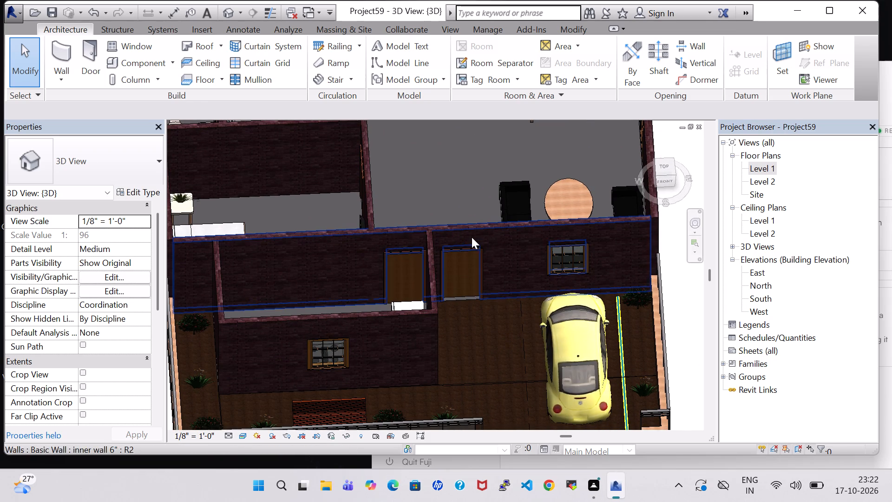
pyautogui.keyDown('shift'); pyautogui.moveTo(439, 158); pyautogui.dragTo(432, 233, button='middle'); pyautogui.keyUp('shift')
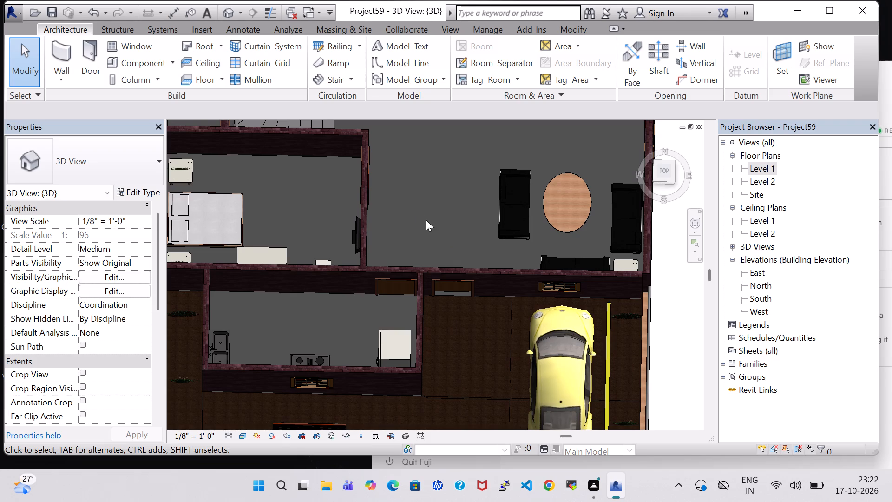
pyautogui.keyDown('shift'); pyautogui.moveTo(400, 215); pyautogui.dragTo(401, 315, button='middle'); pyautogui.keyUp('shift')
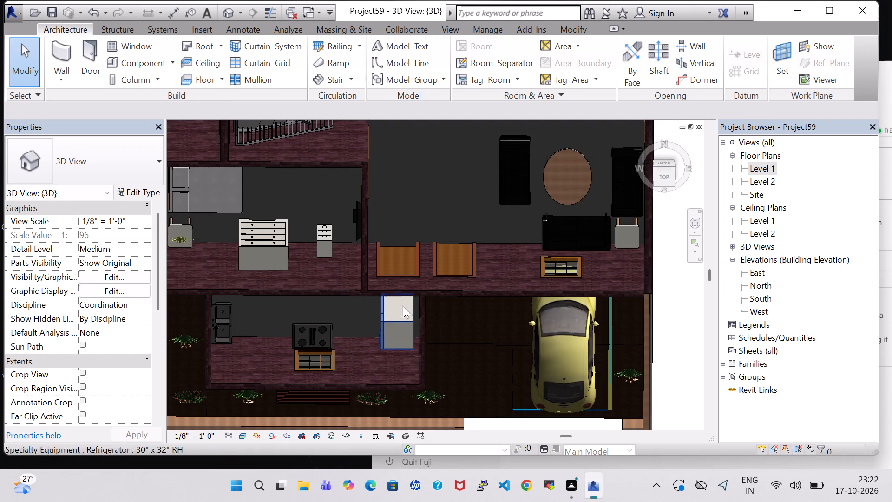
pyautogui.moveTo(431, 211); pyautogui.dragTo(440, 152, button='middle')
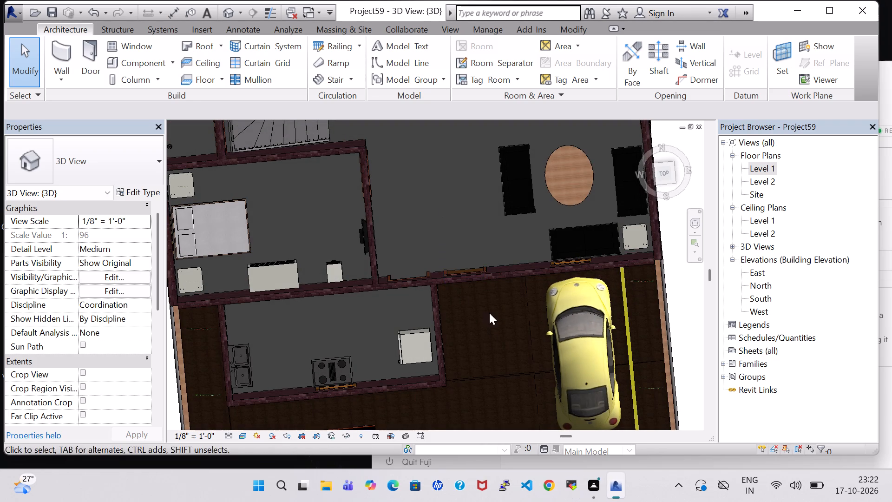
pyautogui.keyDown('shift'); pyautogui.middleClick(467, 174); pyautogui.keyUp('shift')
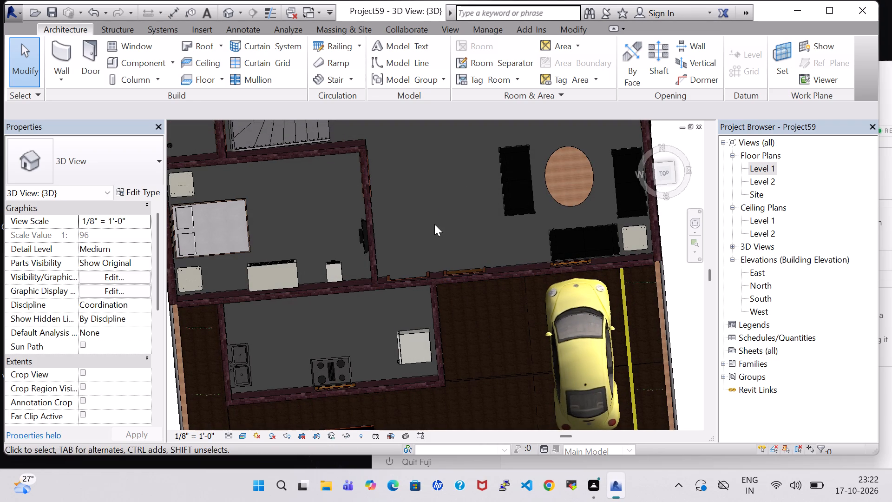
pyautogui.scroll(1, 532, 208)
pyautogui.moveTo(447, 205); pyautogui.dragTo(449, 279, button='middle')
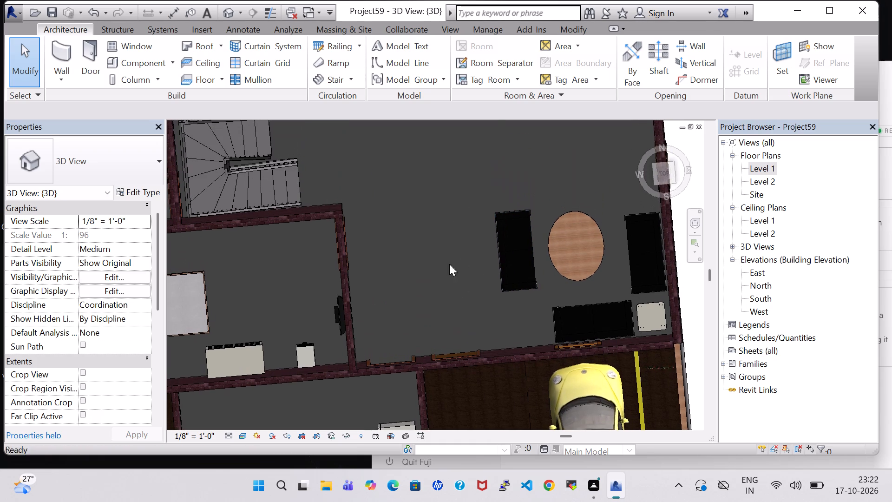
pyautogui.moveTo(410, 205); pyautogui.dragTo(504, 199, button='middle')
pyautogui.moveTo(512, 235); pyautogui.dragTo(472, 192, button='middle')
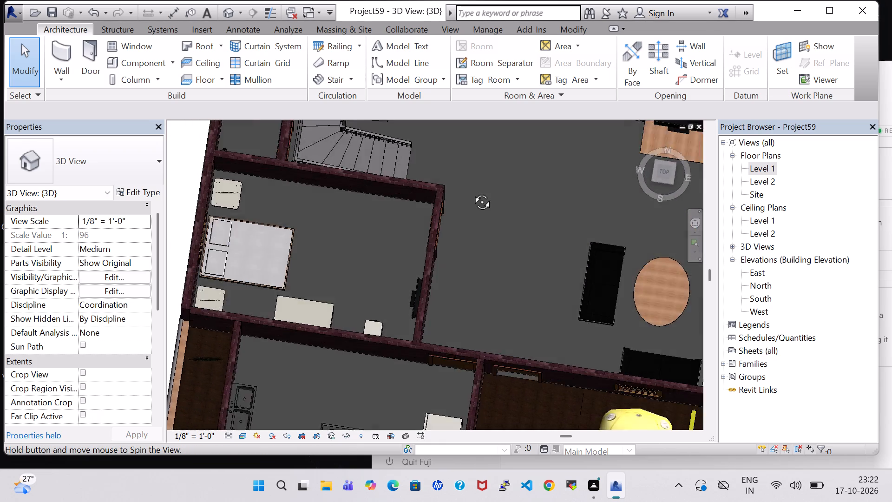
pyautogui.moveTo(472, 192); pyautogui.dragTo(467, 145, button='middle')
pyautogui.moveTo(502, 173); pyautogui.dragTo(428, 275, button='middle')
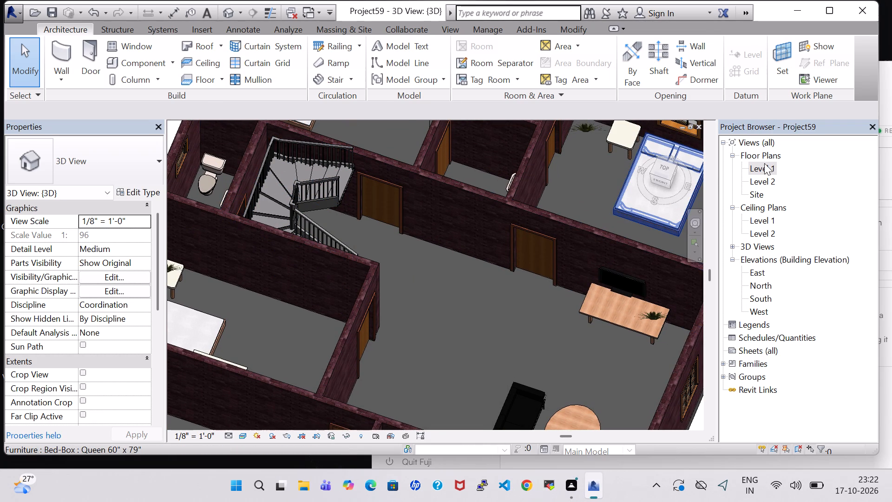
pyautogui.keyDown('shift'); pyautogui.moveTo(419, 283); pyautogui.dragTo(356, 222, button='middle'); pyautogui.keyUp('shift')
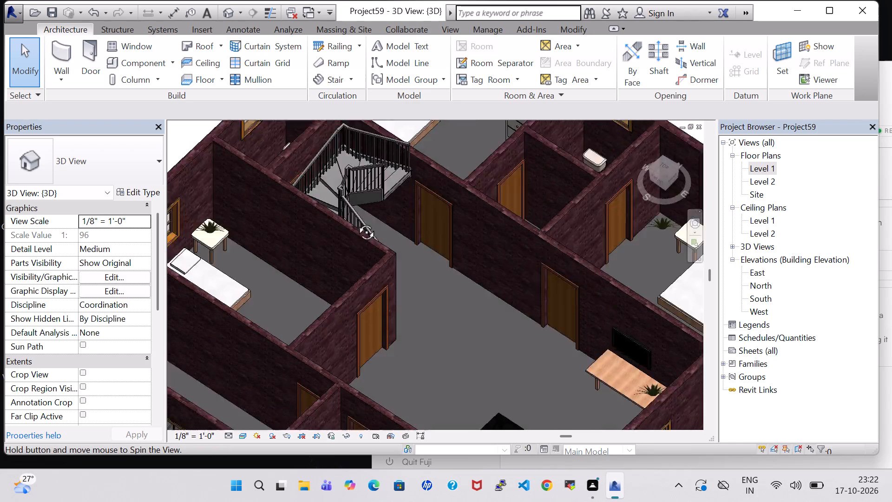
pyautogui.keyDown('shift'); pyautogui.moveTo(356, 222); pyautogui.dragTo(329, 195, button='middle'); pyautogui.keyUp('shift')
pyautogui.keyDown('shift'); pyautogui.moveTo(486, 330); pyautogui.dragTo(446, 301, button='middle'); pyautogui.keyUp('shift')
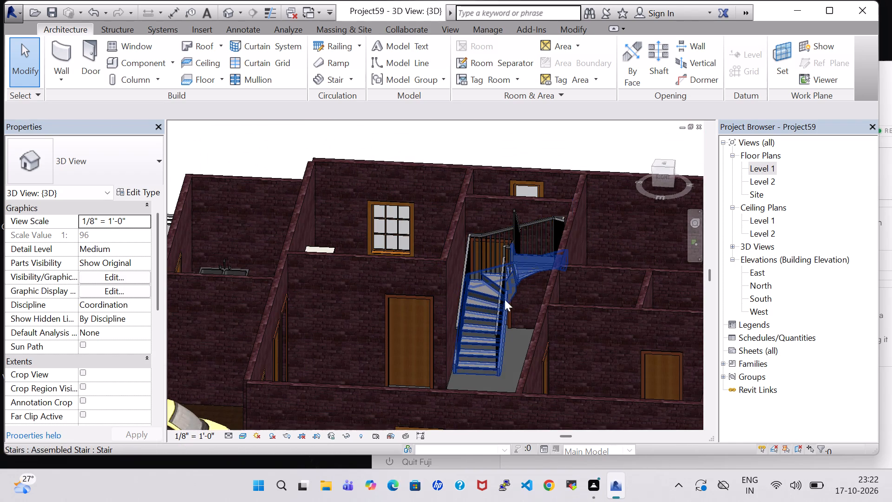
# Move the C.Bath door north along the stair wall in the Level 1 plan, to about 3'-7" from the bath's south wall.
pyautogui.click(511, 315)
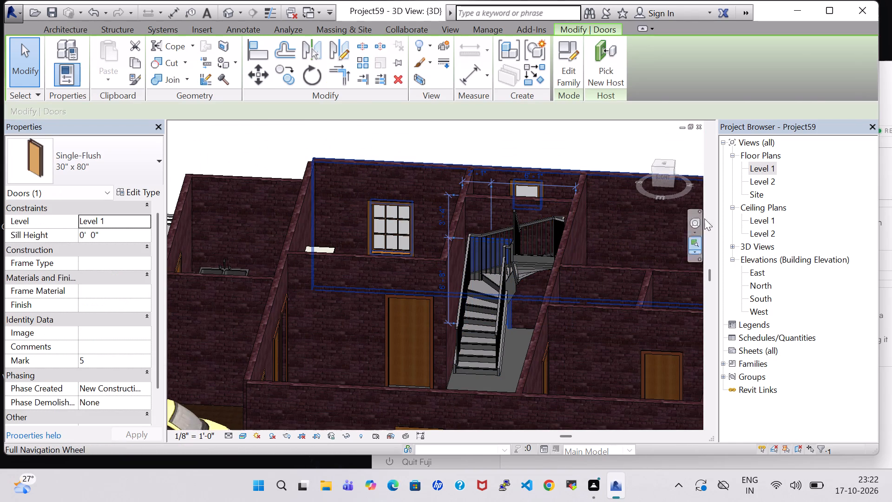
pyautogui.click(767, 160)
pyautogui.doubleClick(766, 174)
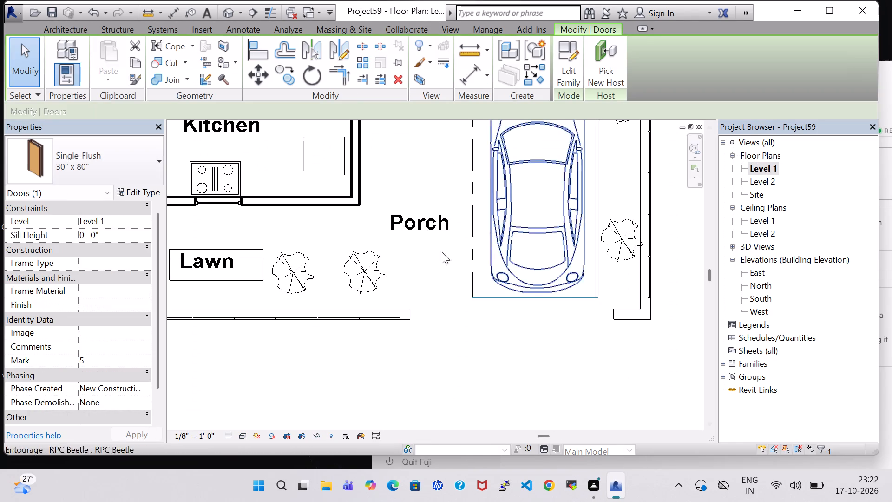
pyautogui.scroll(-4, 310, 221)
pyautogui.moveTo(310, 222); pyautogui.dragTo(350, 250, button='middle')
pyautogui.moveTo(369, 269); pyautogui.dragTo(403, 297, button='middle')
pyautogui.moveTo(423, 317); pyautogui.dragTo(431, 325, button='middle')
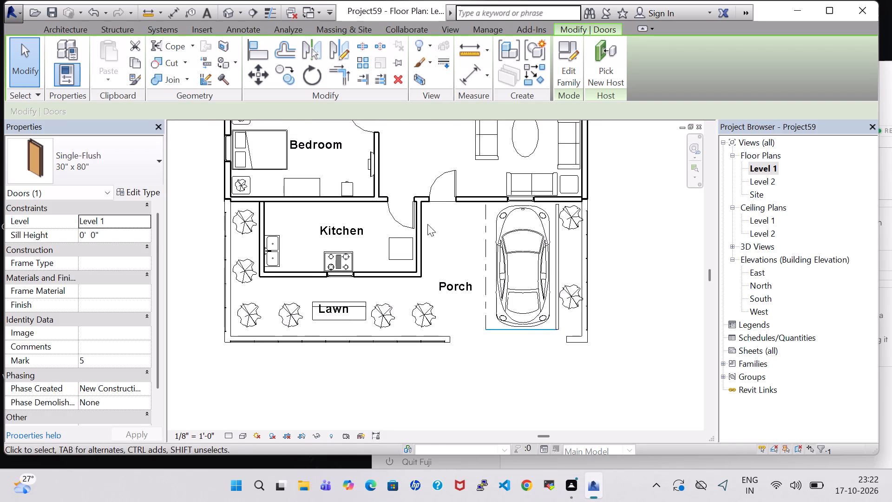
pyautogui.moveTo(395, 148); pyautogui.dragTo(451, 328, button='middle')
pyautogui.scroll(6, 349, 266)
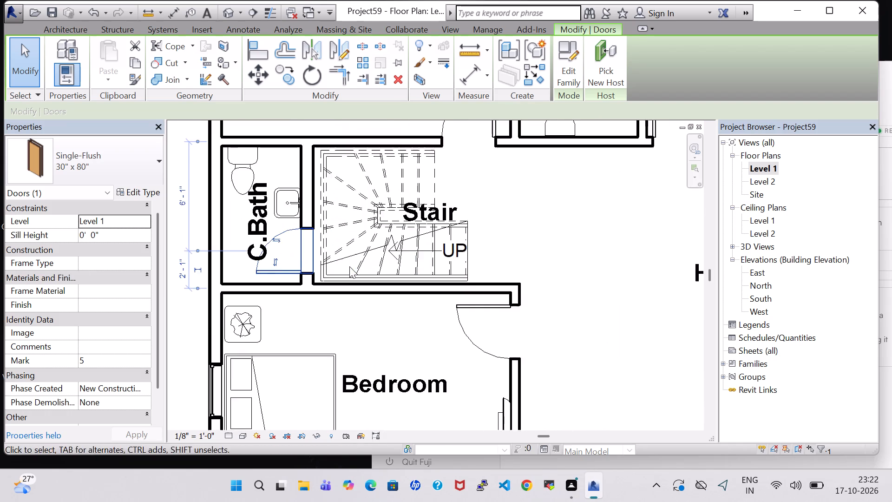
pyautogui.press('Up')
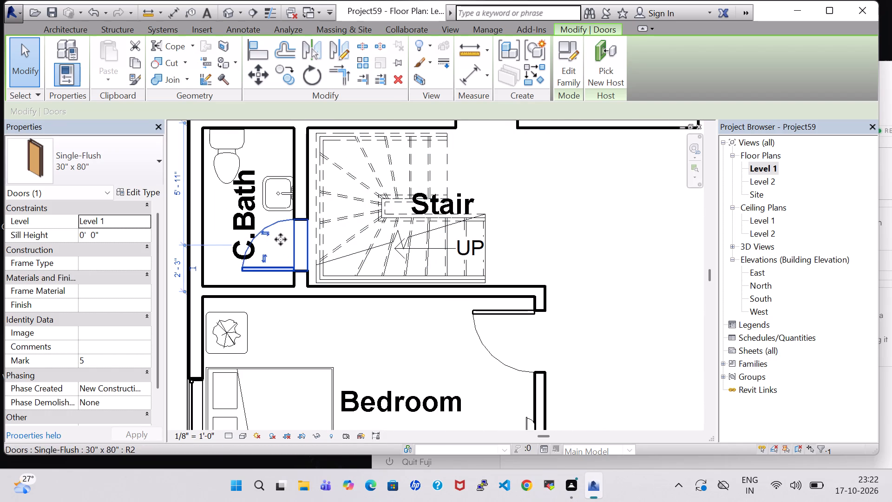
pyautogui.press('Up')
pyautogui.press('Up')
pyautogui.press('Up')
pyautogui.press('Up')
pyautogui.press('Up')
pyautogui.press('Up')
pyautogui.press('Up')
pyautogui.press('Up')
pyautogui.press('Up')
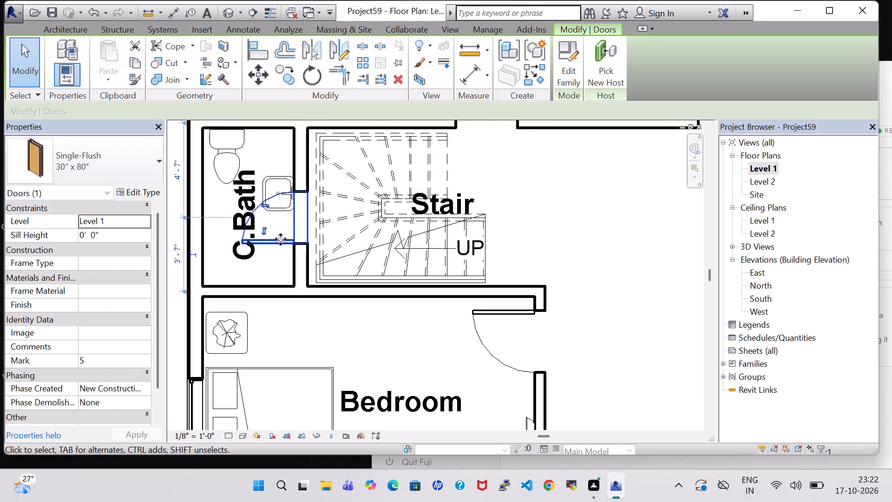
# Move the C.Bath door further north along the stair wall, to about 2'-1" from the bath's north wall.
pyautogui.press('Up')
pyautogui.press('Up')
pyautogui.press('Up')
pyautogui.press('Up')
pyautogui.press('Up')
pyautogui.press('Up')
pyautogui.press('Up')
pyautogui.press('Up')
pyautogui.press('Up')
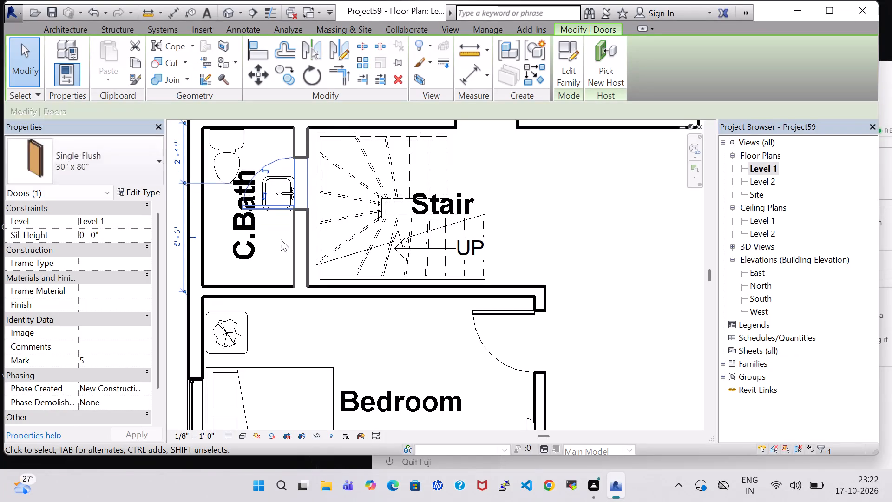
pyautogui.press('Up')
pyautogui.press('Up')
pyautogui.press('Up')
pyautogui.press('Up')
pyautogui.press('Up')
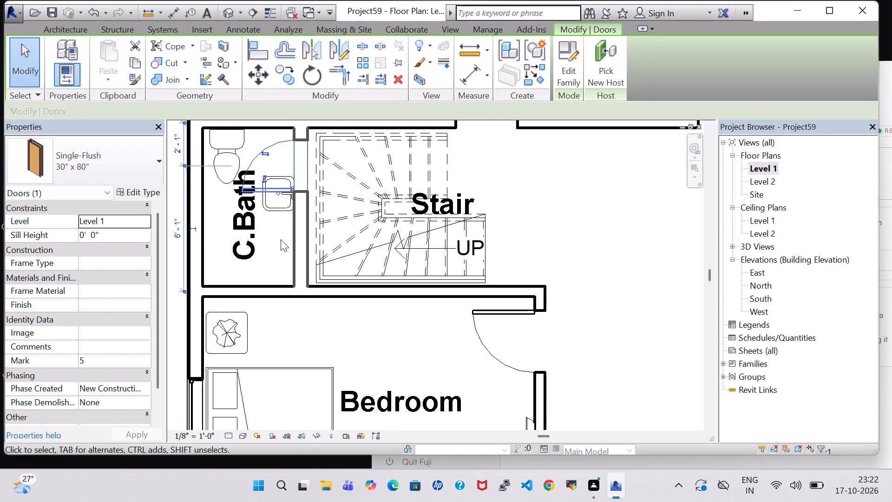
# Move the C.Bath vanity sink south along the stair wall, clear of the door, to about 2'-3" from the south wall.
pyautogui.click(277, 213)
pyautogui.press('Down')
pyautogui.press('Down')
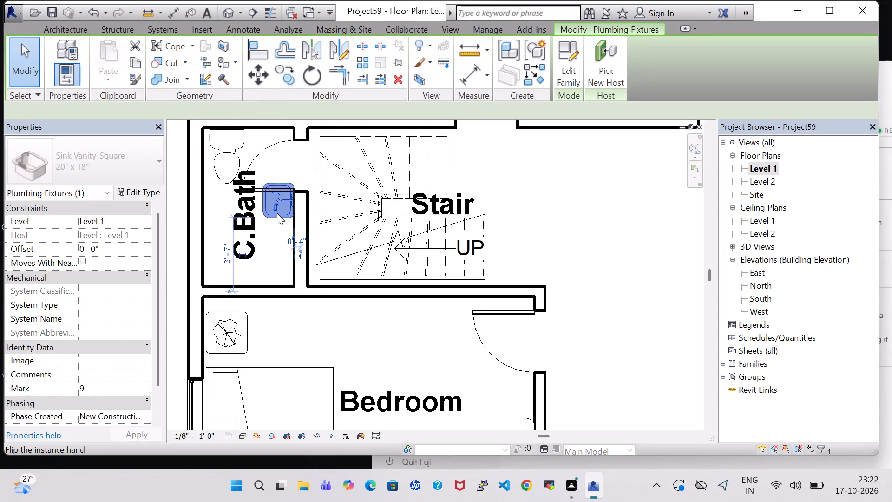
pyautogui.press('Down')
pyautogui.press('Down')
pyautogui.press('Down')
pyautogui.press('Down')
pyautogui.press('Down')
pyautogui.press('Down')
pyautogui.press('Down')
pyautogui.press('Down')
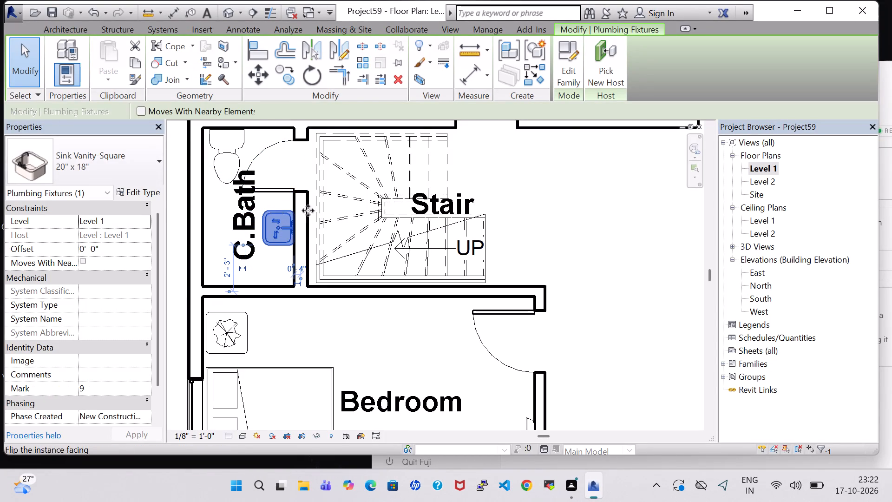
pyautogui.click(560, 223)
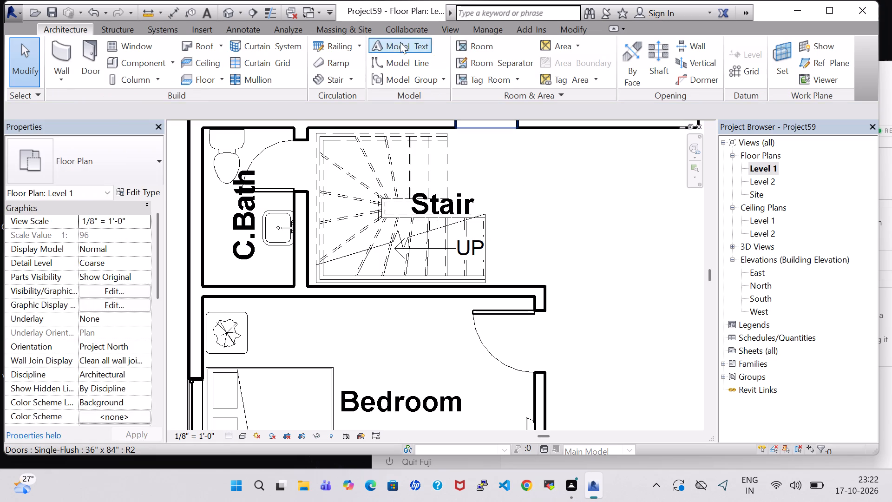
# Check the C.Bath and staircase area in 3D, and the overall layout in the Level 1 plan.
pyautogui.click(221, 9)
pyautogui.keyDown('shift'); pyautogui.moveTo(373, 146); pyautogui.dragTo(390, 283, button='middle'); pyautogui.keyUp('shift')
pyautogui.moveTo(486, 236); pyautogui.dragTo(476, 319, button='middle')
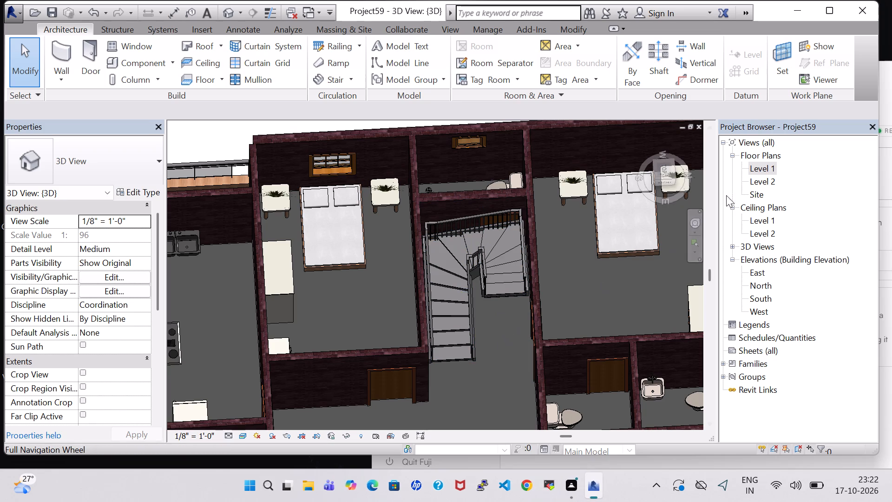
pyautogui.doubleClick(763, 166)
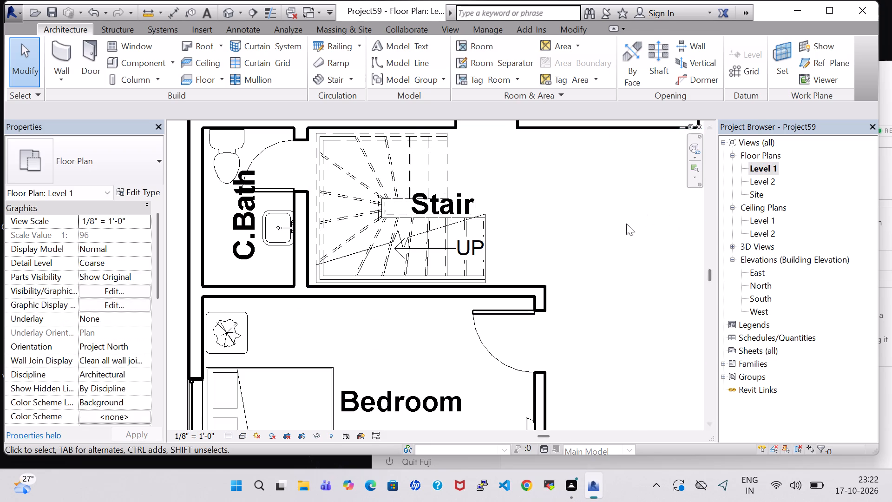
pyautogui.scroll(-6, 626, 226)
pyautogui.moveTo(619, 282); pyautogui.dragTo(498, 223, button='middle')
pyautogui.scroll(-4, 509, 226)
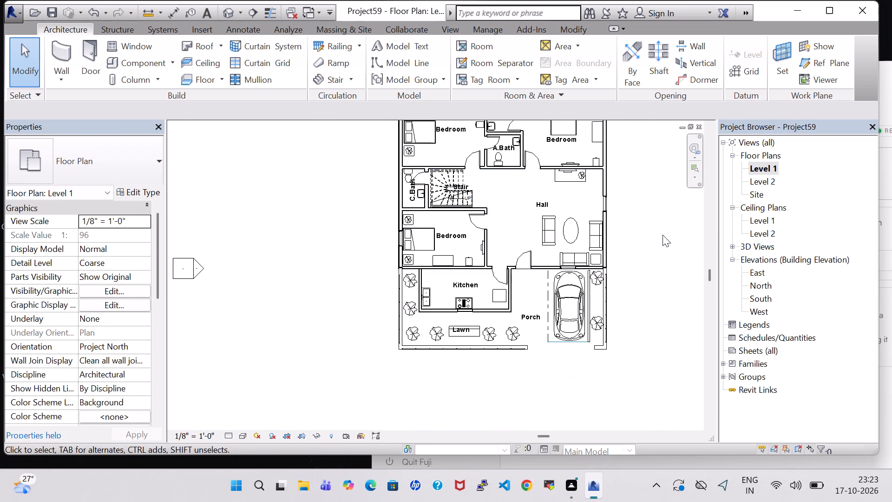
# Examine the house in 3D from the side and front, then from above over the porch, lawn and boundary walls.
pyautogui.click(225, 9)
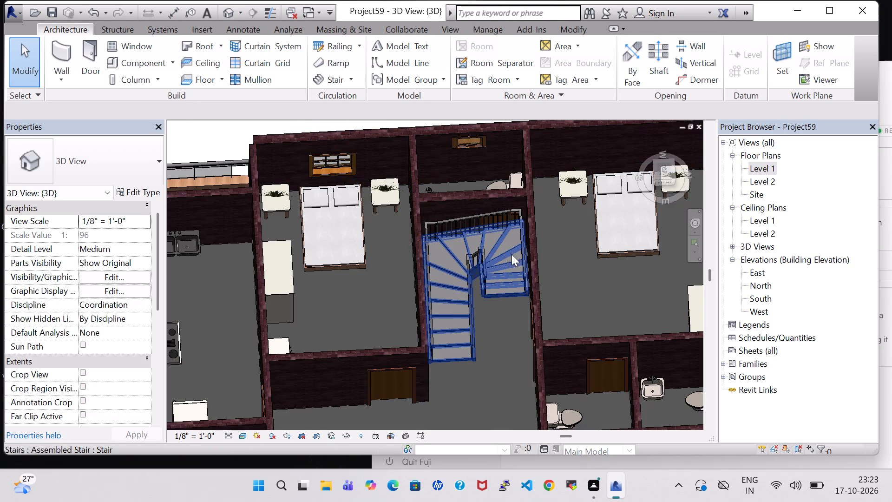
pyautogui.click(664, 182)
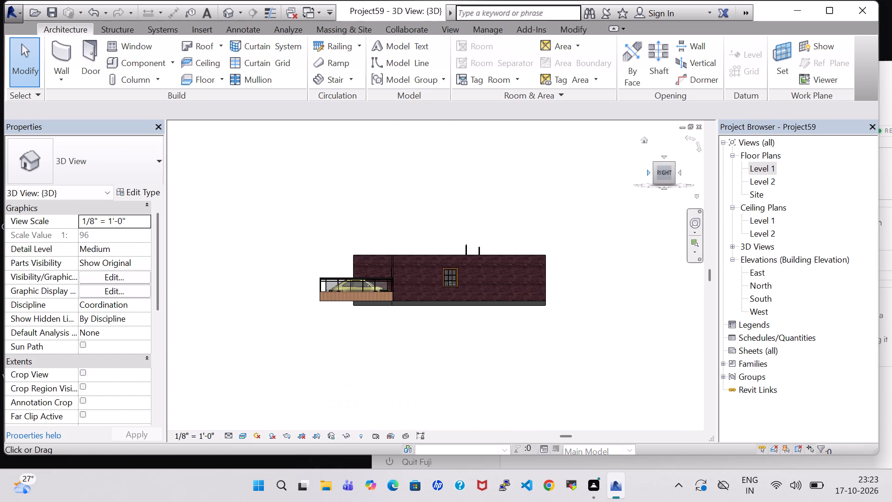
pyautogui.click(647, 172)
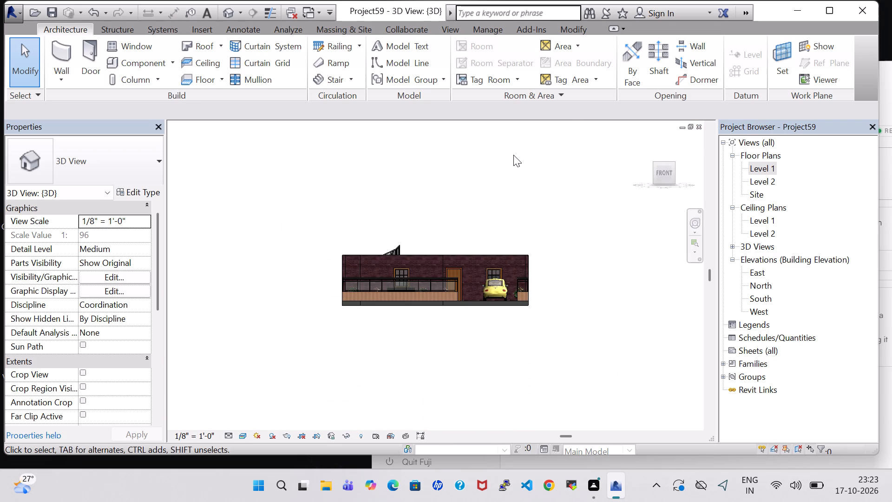
pyautogui.scroll(13, 513, 155)
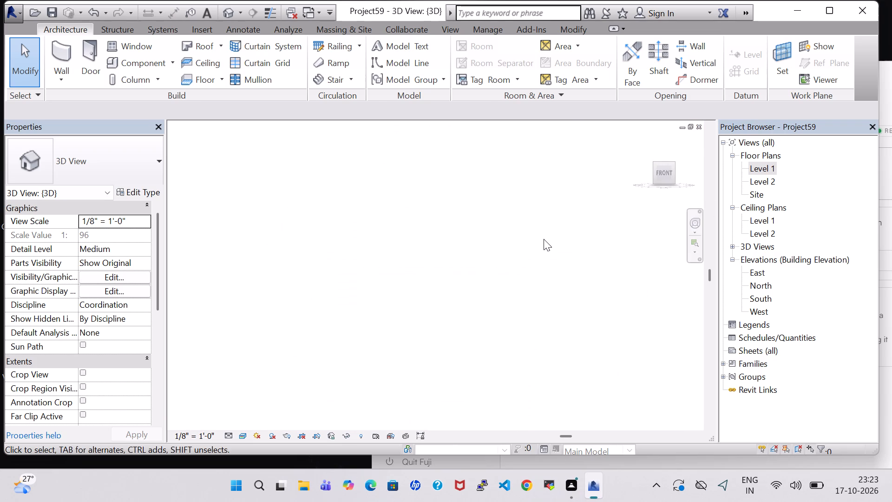
pyautogui.scroll(-8, 544, 241)
pyautogui.moveTo(524, 302); pyautogui.dragTo(537, 208, button='middle')
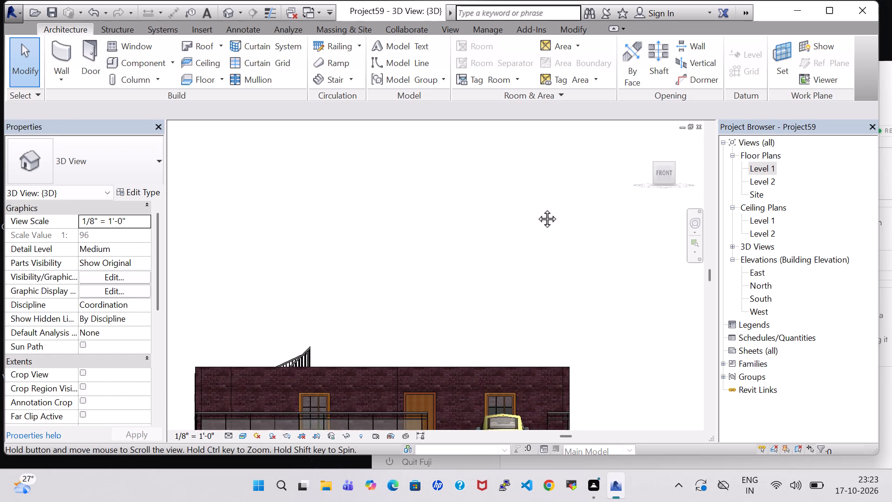
pyautogui.moveTo(537, 208); pyautogui.dragTo(551, 165, button='middle')
pyautogui.keyDown('shift'); pyautogui.moveTo(479, 202); pyautogui.dragTo(483, 294, button='middle'); pyautogui.keyUp('shift')
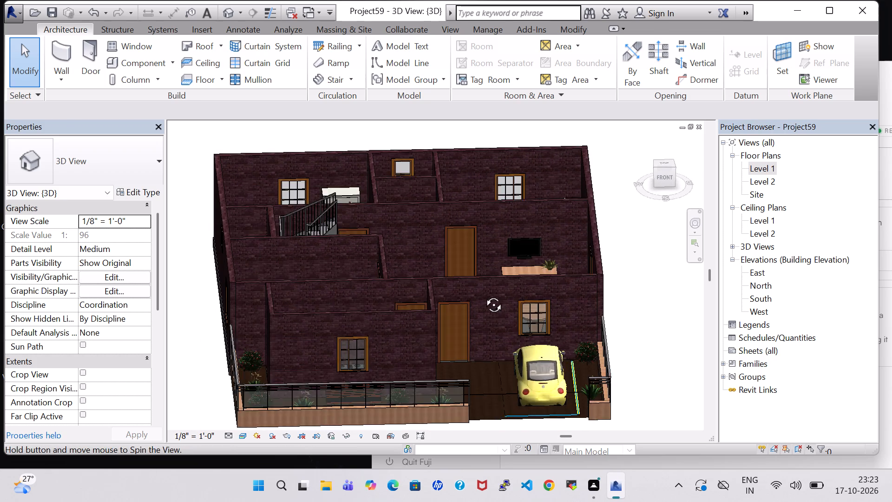
pyautogui.moveTo(641, 317); pyautogui.dragTo(639, 234, button='middle')
pyautogui.middleClick(639, 225)
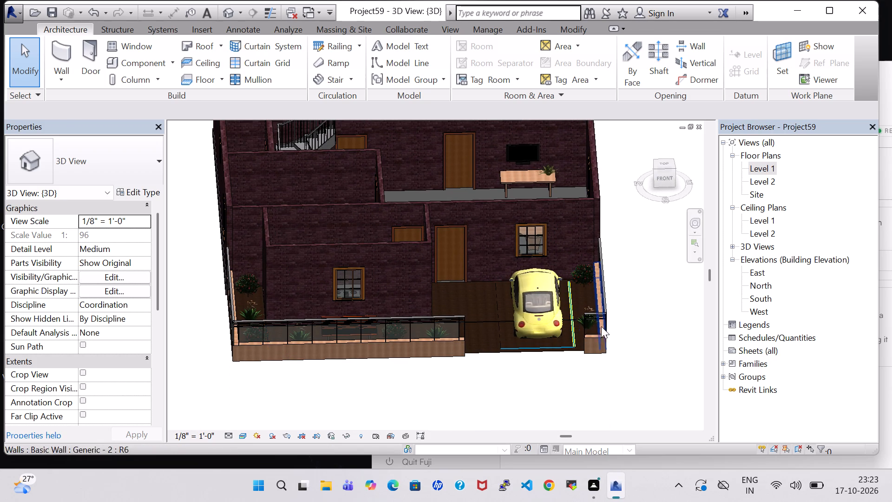
pyautogui.keyDown('shift'); pyautogui.moveTo(641, 231); pyautogui.dragTo(636, 289, button='middle'); pyautogui.keyUp('shift')
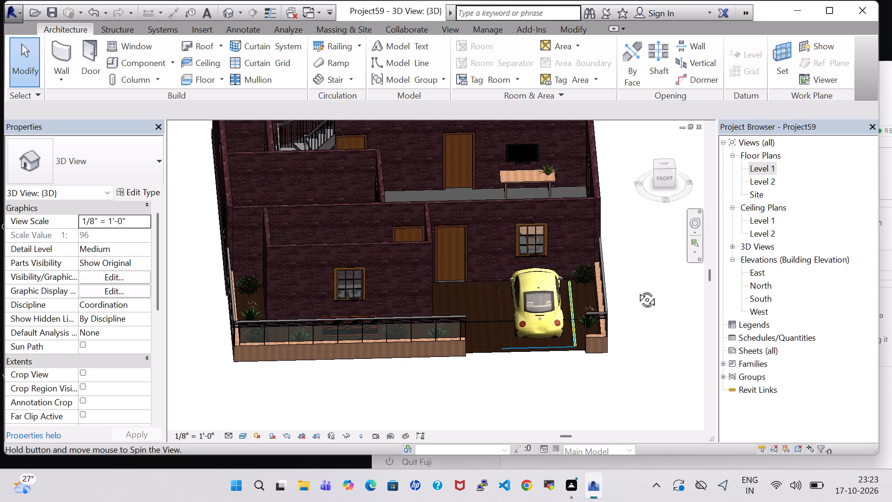
pyautogui.keyDown('shift'); pyautogui.moveTo(636, 289); pyautogui.dragTo(635, 296, button='middle'); pyautogui.keyUp('shift')
pyautogui.keyDown('shift'); pyautogui.moveTo(631, 222); pyautogui.dragTo(635, 243, button='middle'); pyautogui.keyUp('shift')
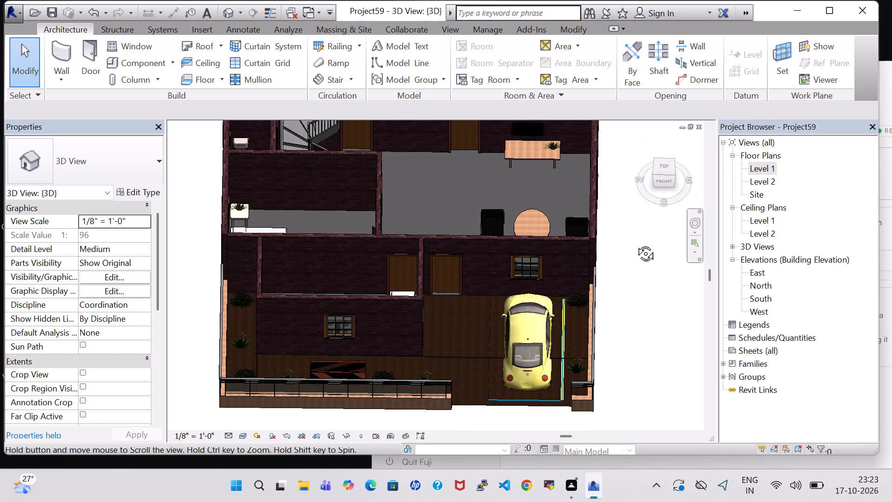
pyautogui.keyDown('shift'); pyautogui.moveTo(635, 243); pyautogui.dragTo(634, 245, button='middle'); pyautogui.keyUp('shift')
pyautogui.moveTo(635, 229); pyautogui.dragTo(643, 351, button='middle')
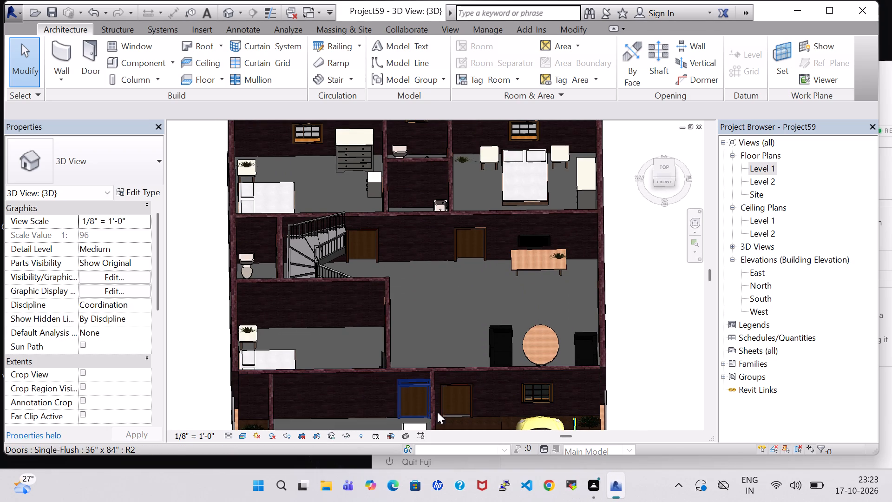
# Examine the hall, kitchen, bedrooms, baths and staircase from above in 3D, then the porch and front boundary in front view.
pyautogui.moveTo(456, 337); pyautogui.dragTo(463, 267, button='middle')
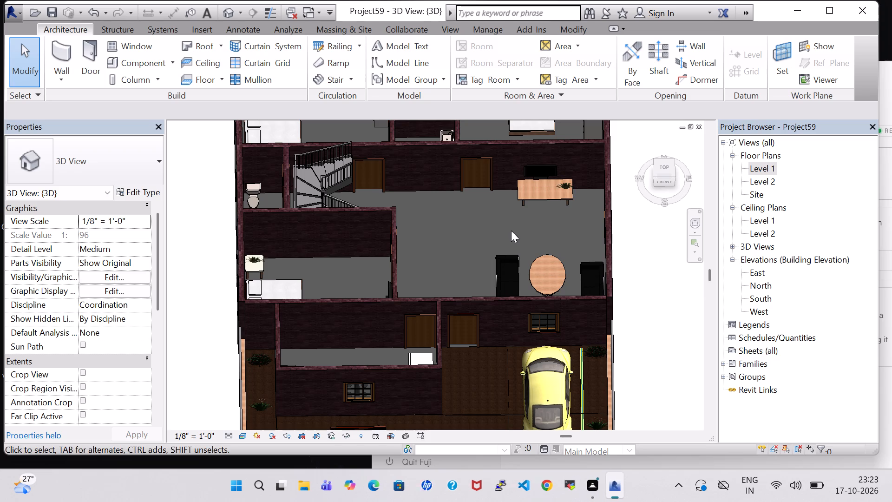
pyautogui.keyDown('shift'); pyautogui.moveTo(511, 231); pyautogui.dragTo(513, 288, button='middle'); pyautogui.keyUp('shift')
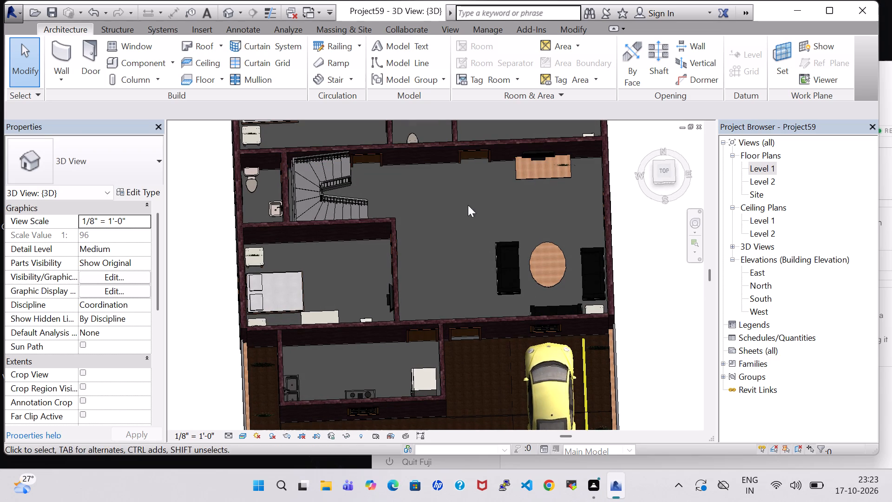
pyautogui.moveTo(447, 253); pyautogui.dragTo(455, 144, button='middle')
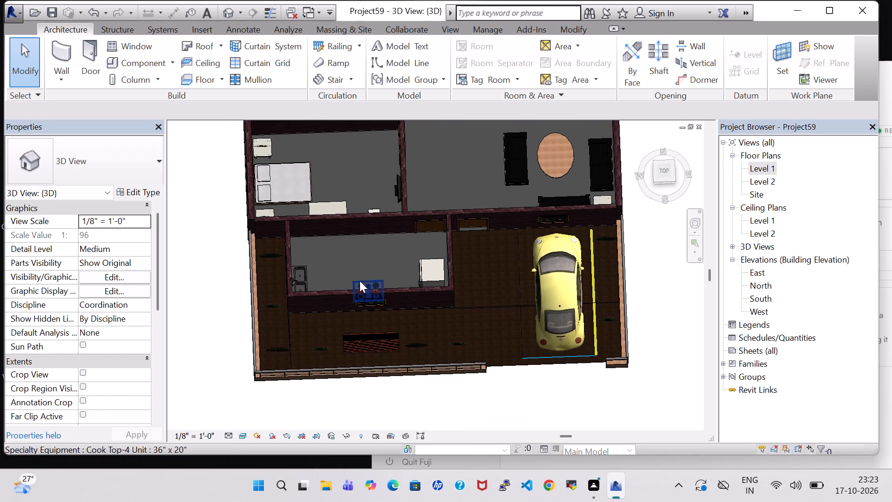
pyautogui.keyDown('shift'); pyautogui.moveTo(446, 170); pyautogui.dragTo(448, 234, button='middle'); pyautogui.keyUp('shift')
pyautogui.moveTo(459, 153); pyautogui.dragTo(466, 268, button='middle')
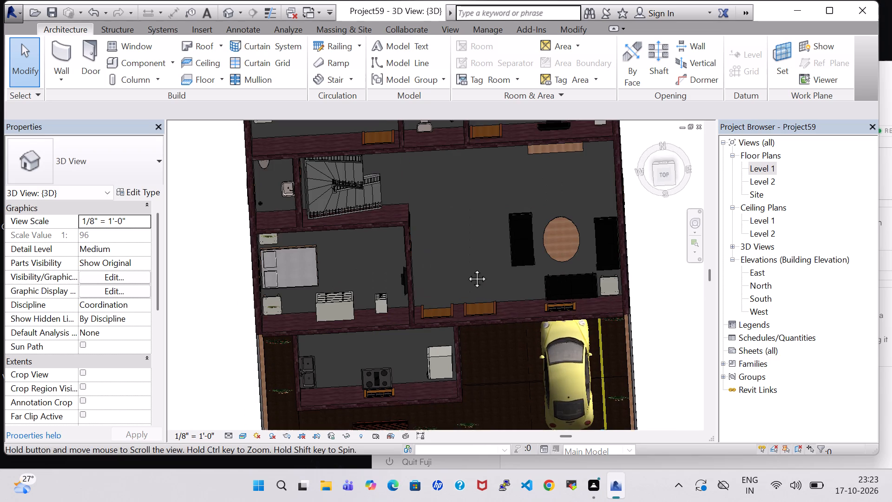
pyautogui.moveTo(457, 218); pyautogui.dragTo(479, 261, button='middle')
pyautogui.moveTo(449, 246); pyautogui.dragTo(454, 276, button='middle')
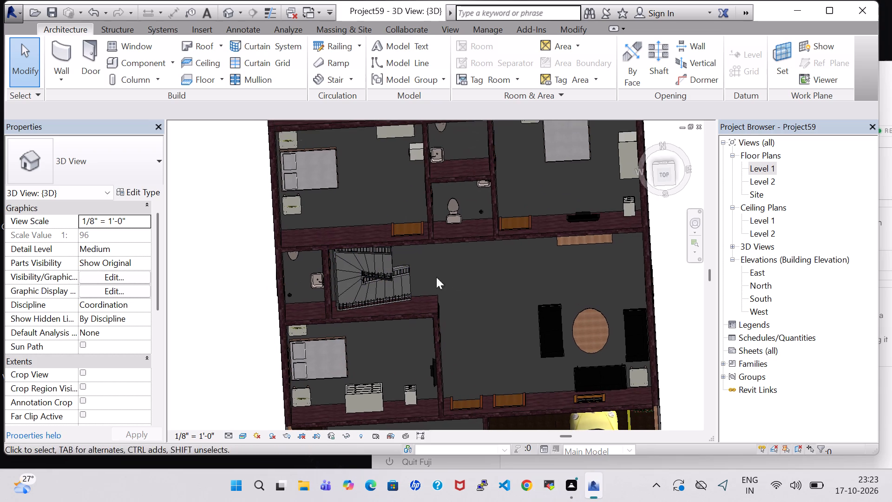
pyautogui.scroll(1, 345, 198)
pyautogui.moveTo(371, 174); pyautogui.dragTo(365, 216, button='middle')
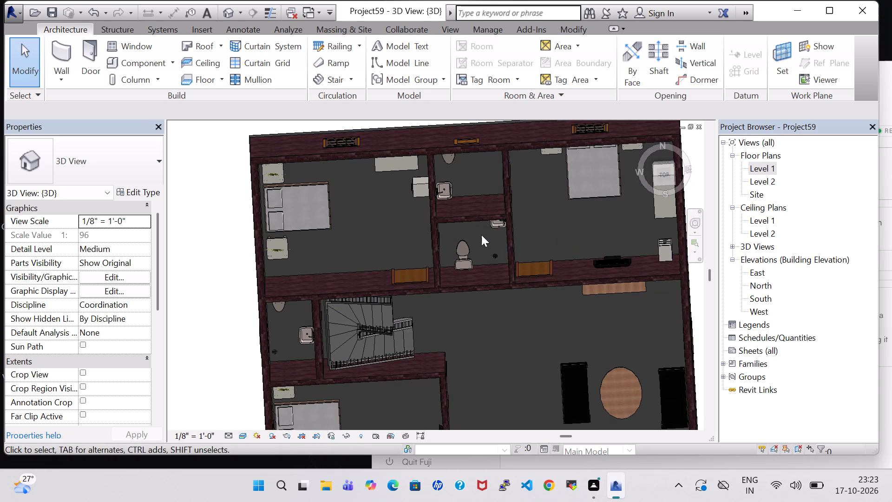
pyautogui.moveTo(474, 239); pyautogui.dragTo(457, 174, button='middle')
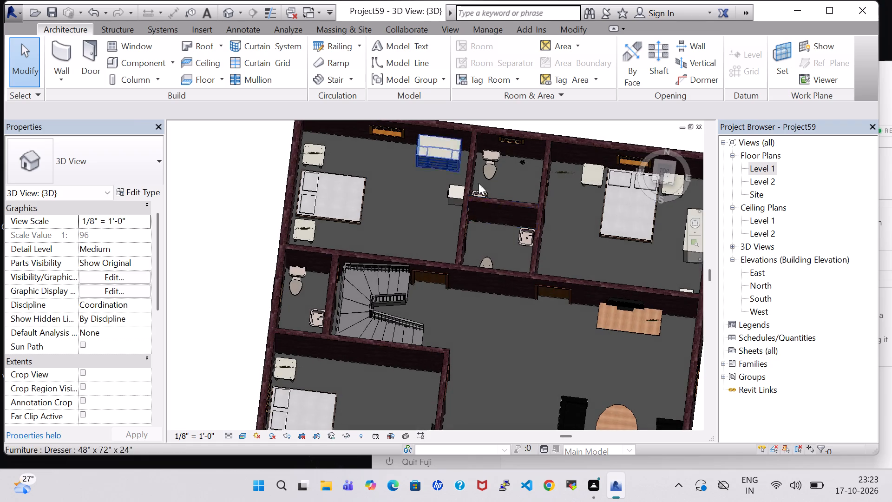
pyautogui.moveTo(499, 332); pyautogui.dragTo(491, 284, button='middle')
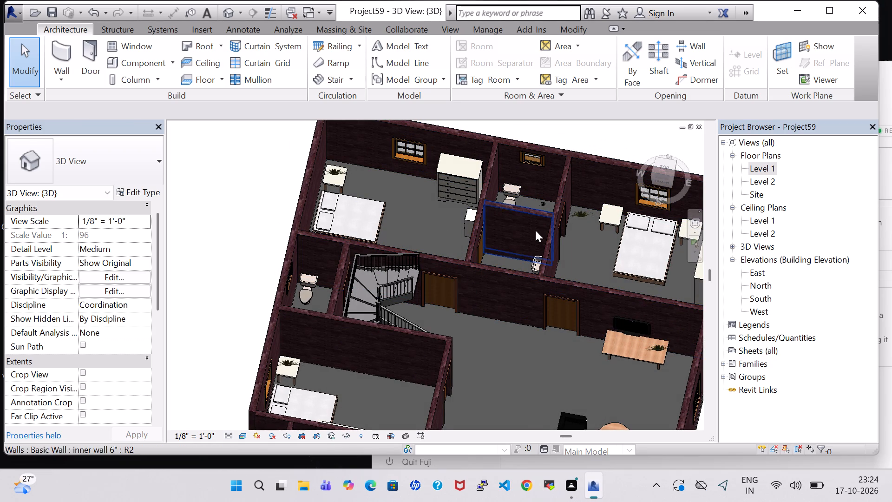
pyautogui.scroll(1, 469, 247)
pyautogui.scroll(-1, 515, 352)
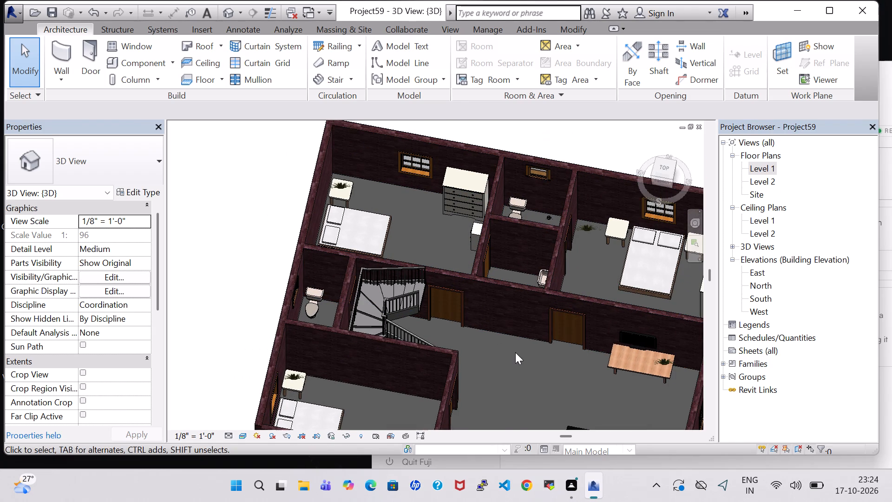
pyautogui.moveTo(515, 352); pyautogui.dragTo(554, 287, button='middle')
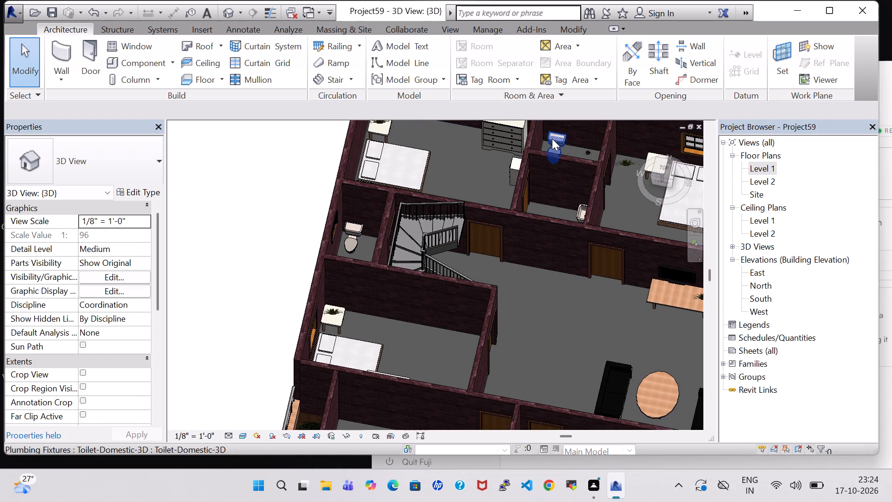
pyautogui.moveTo(566, 291); pyautogui.dragTo(582, 191, button='middle')
pyautogui.moveTo(582, 183); pyautogui.dragTo(582, 177, button='middle')
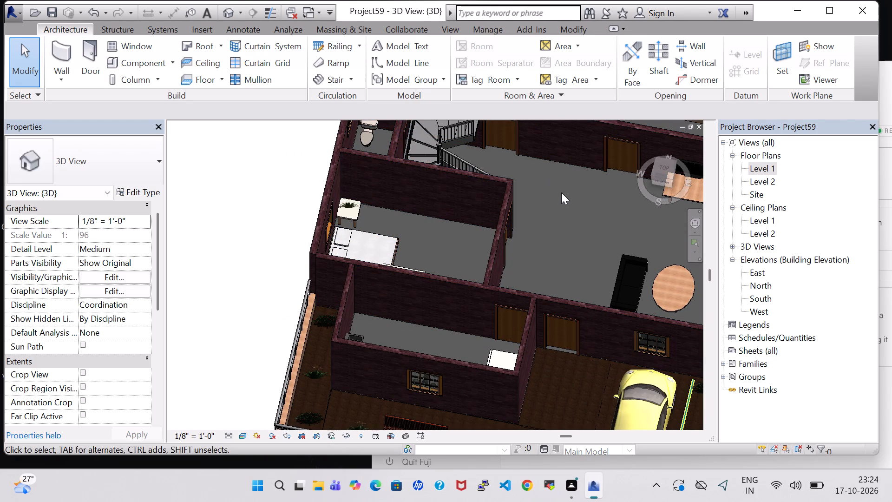
pyautogui.moveTo(561, 192); pyautogui.dragTo(519, 287, button='middle')
pyautogui.scroll(-2, 528, 285)
pyautogui.moveTo(531, 305); pyautogui.dragTo(531, 278, button='middle')
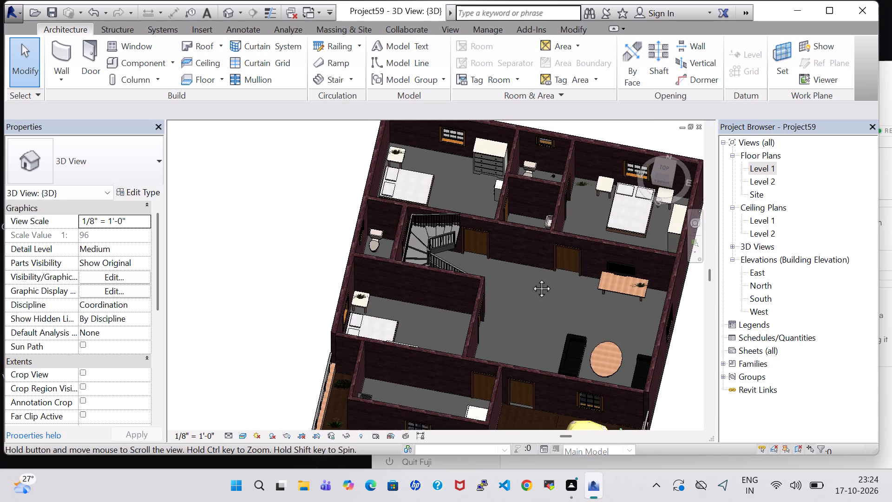
pyautogui.moveTo(531, 278); pyautogui.dragTo(531, 233, button='middle')
pyautogui.moveTo(516, 257); pyautogui.dragTo(522, 217, button='middle')
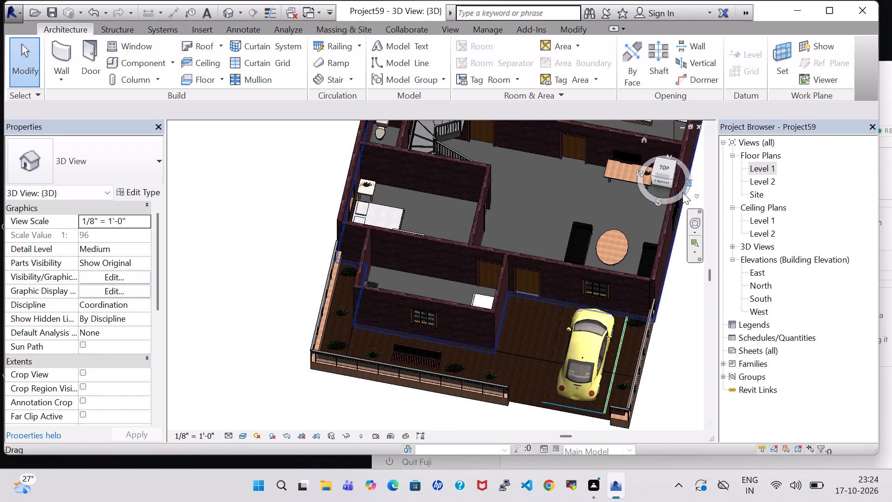
pyautogui.click(659, 184)
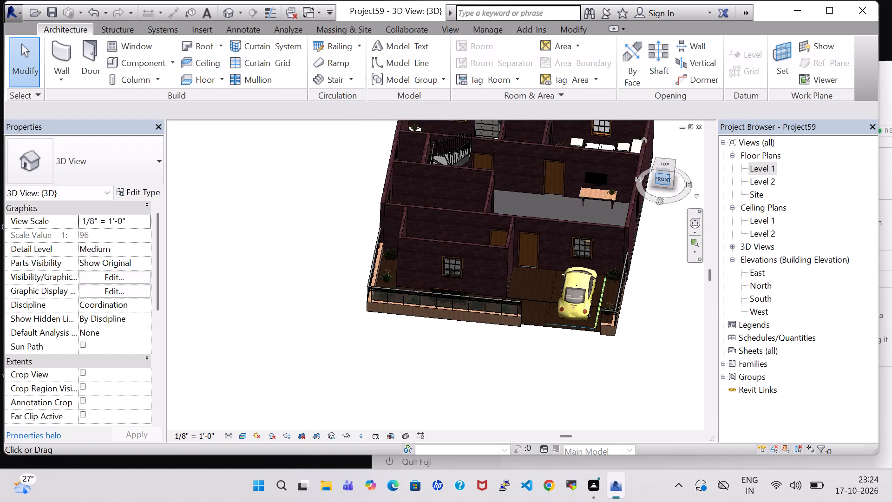
pyautogui.scroll(7, 589, 264)
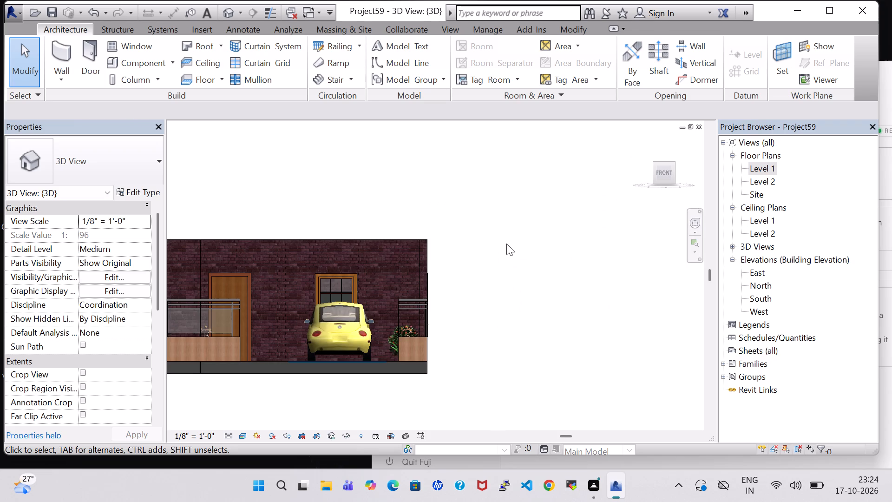
pyautogui.moveTo(506, 244); pyautogui.dragTo(587, 254, button='middle')
pyautogui.scroll(-2, 535, 301)
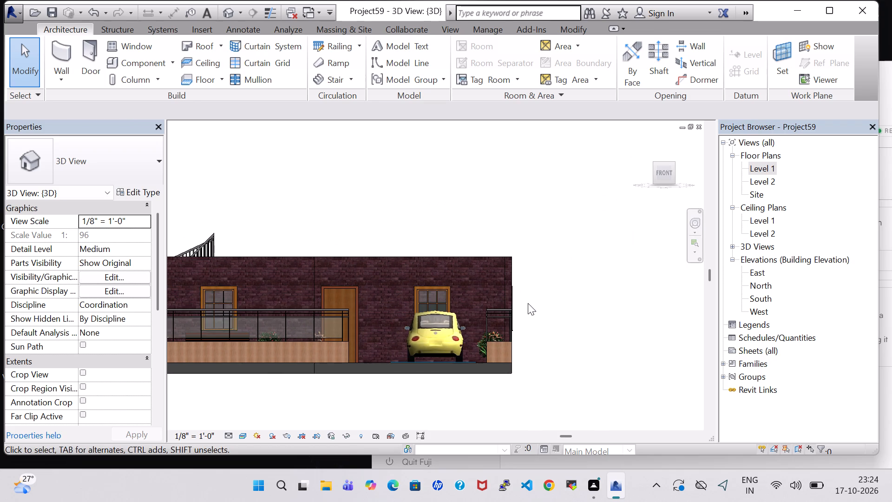
# Examine the roofless house, porch and front boundary from the front and from above in 3D.
pyautogui.keyDown('shift'); pyautogui.moveTo(552, 244); pyautogui.dragTo(547, 311, button='middle'); pyautogui.keyUp('shift')
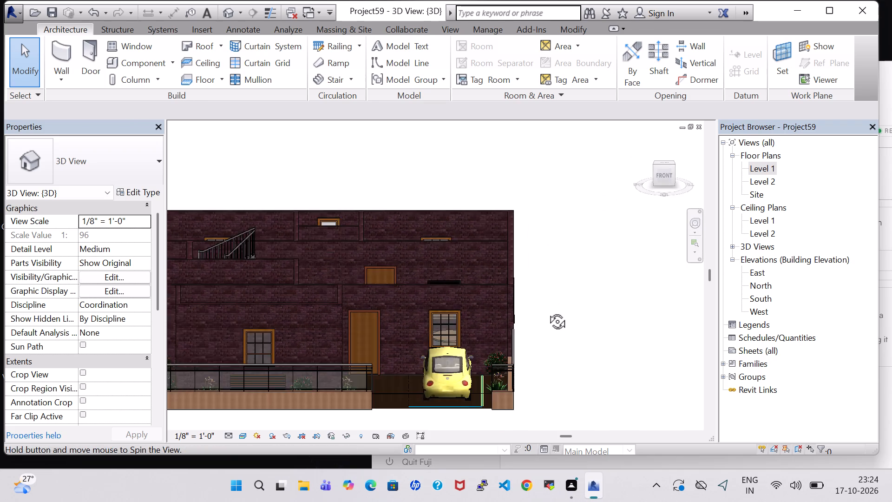
pyautogui.moveTo(541, 316); pyautogui.dragTo(608, 277, button='middle')
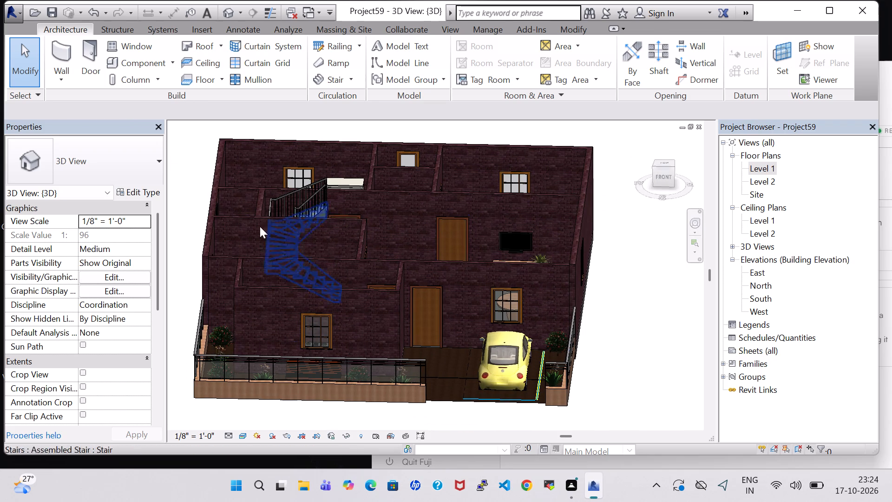
pyautogui.click(651, 334)
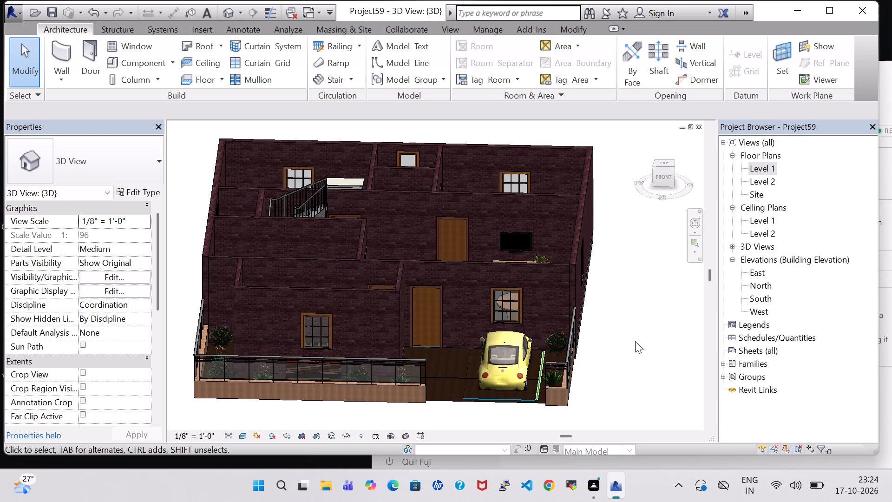
pyautogui.moveTo(623, 337); pyautogui.dragTo(631, 309, button='middle')
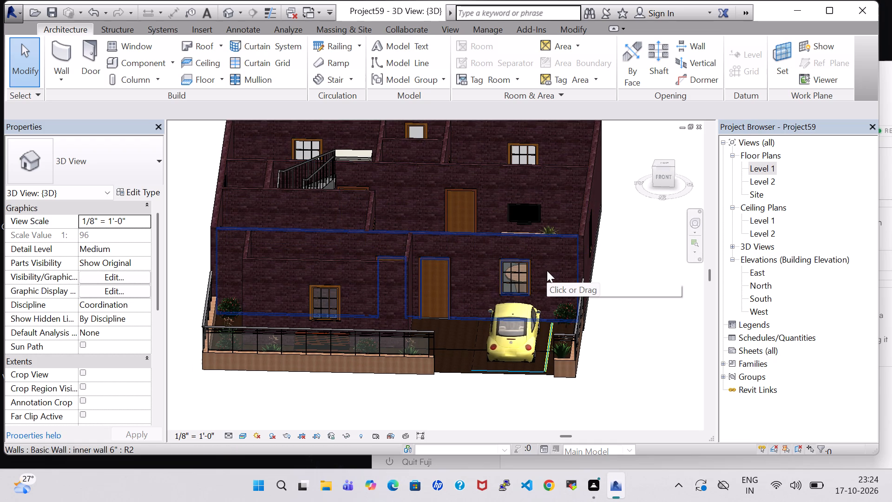
pyautogui.click(625, 322)
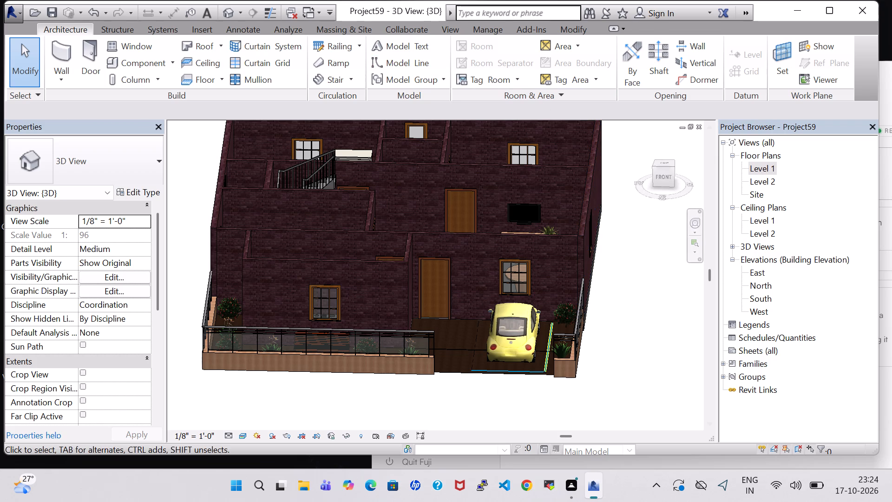
# From the Level 1 plan, start a Generic - 12" footprint roof on Level 2, sketching sloped boundary lines along the north and east outer walls.
pyautogui.doubleClick(764, 166)
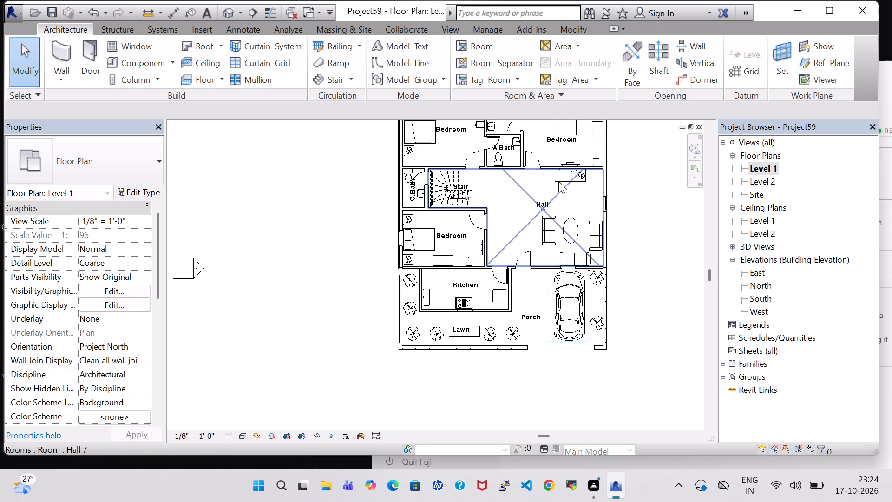
pyautogui.moveTo(630, 194); pyautogui.dragTo(634, 258, button='middle')
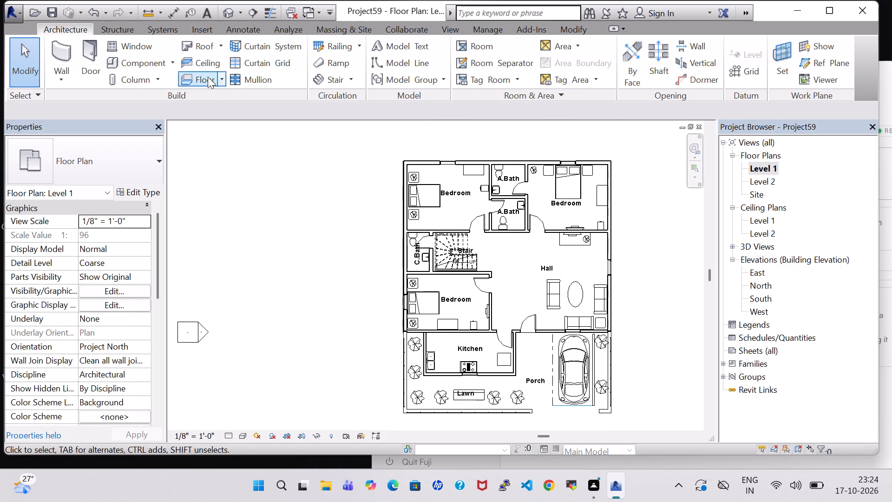
pyautogui.click(193, 51)
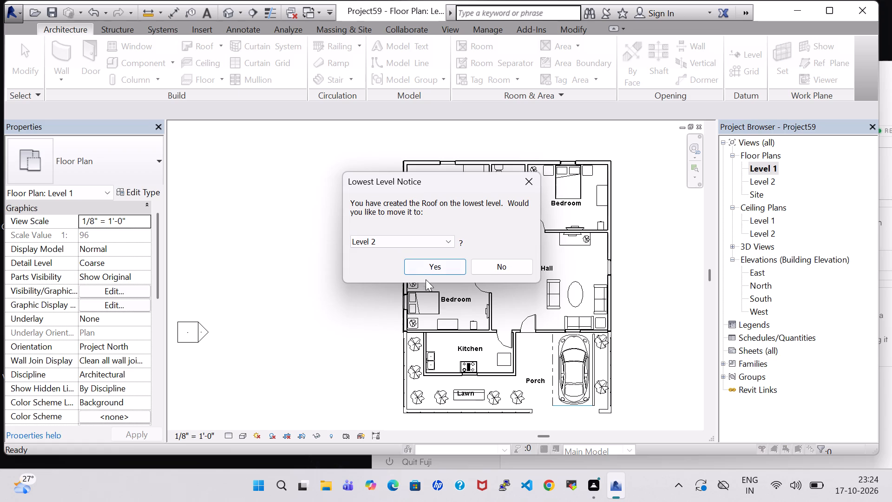
pyautogui.click(423, 273)
pyautogui.click(667, 48)
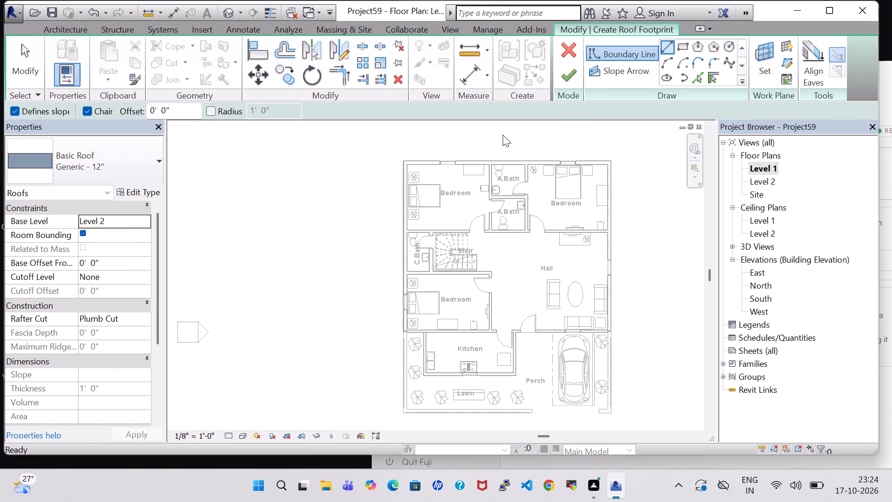
pyautogui.scroll(4, 416, 172)
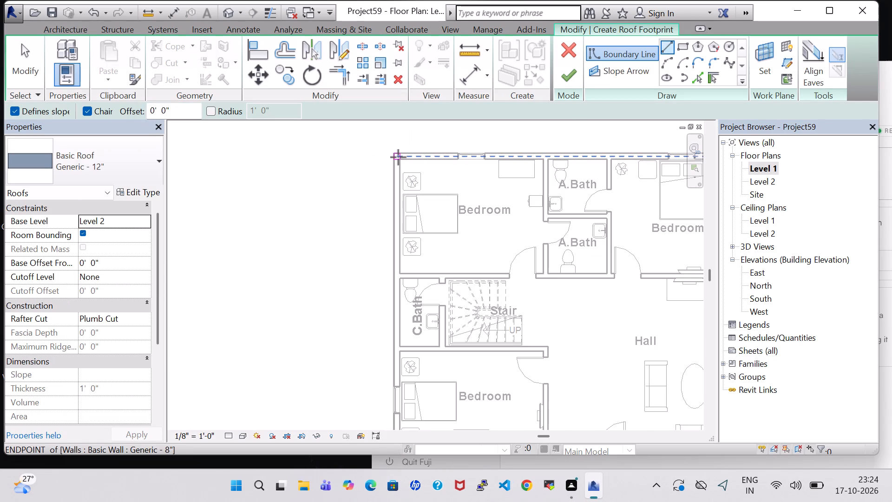
pyautogui.click(393, 153)
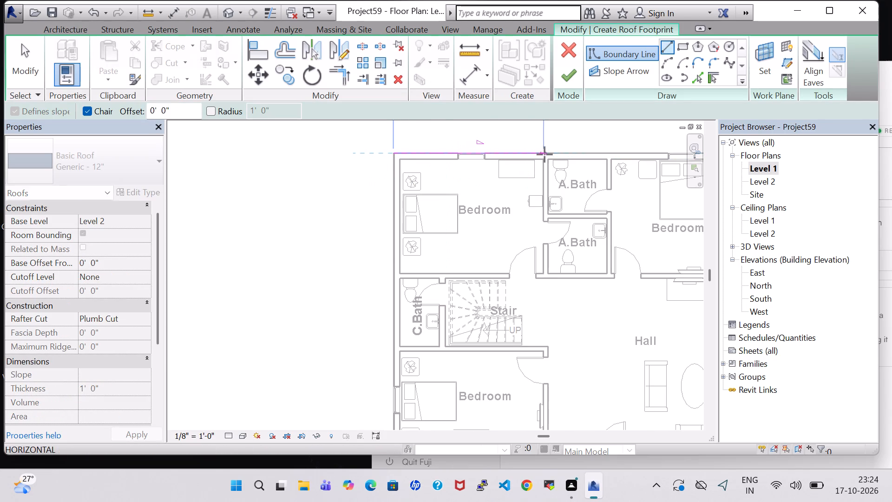
pyautogui.moveTo(544, 154); pyautogui.dragTo(351, 158, button='middle')
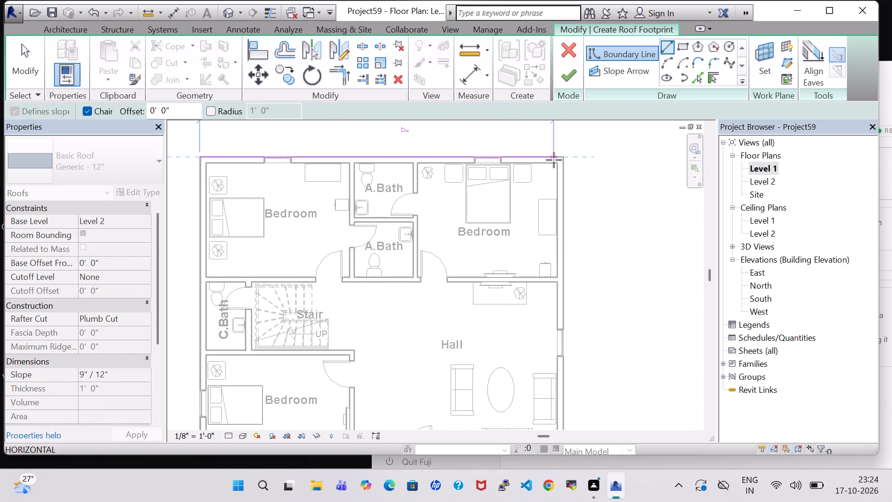
pyautogui.click(564, 159)
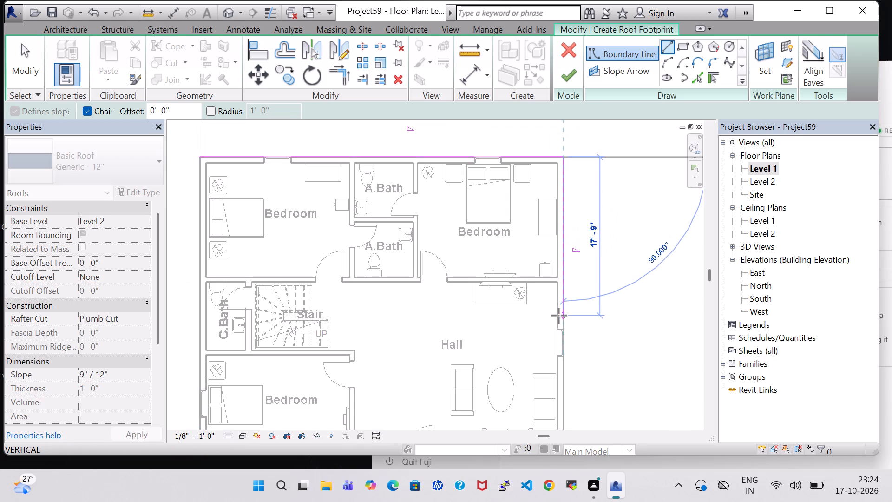
pyautogui.moveTo(559, 316); pyautogui.dragTo(556, 199, button='middle')
pyautogui.moveTo(553, 330); pyautogui.dragTo(554, 330, button='middle')
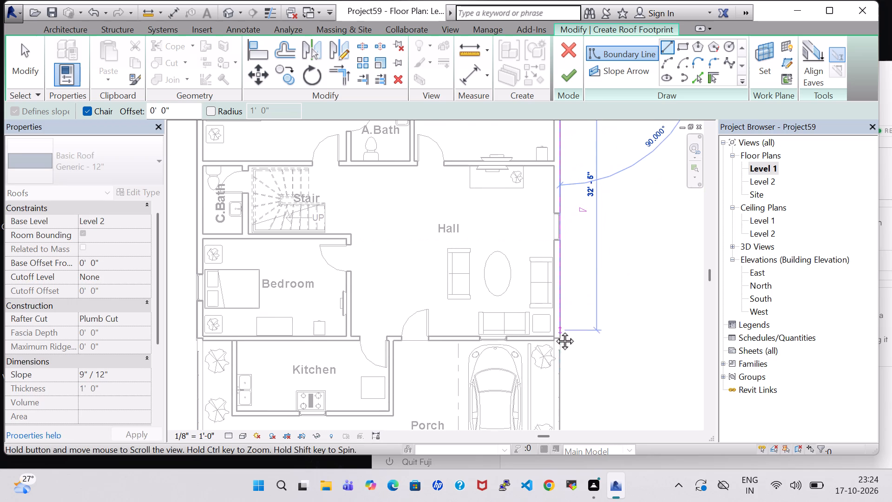
pyautogui.moveTo(554, 330); pyautogui.dragTo(554, 227, button='middle')
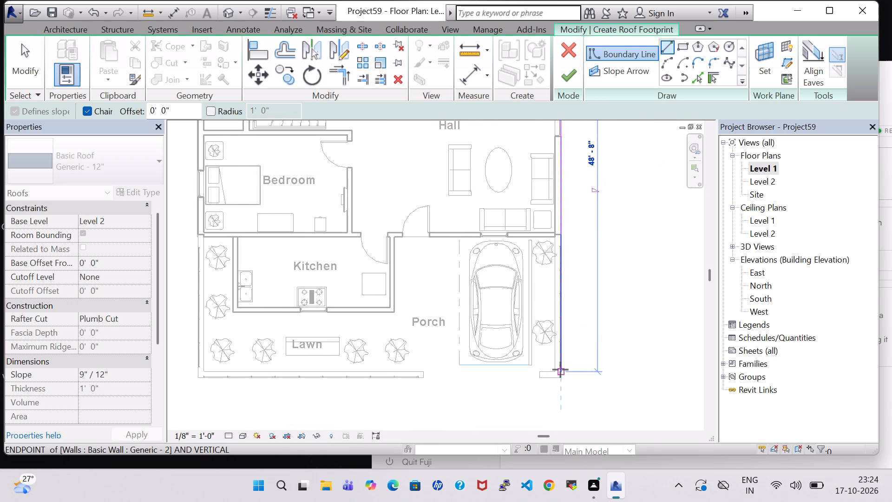
pyautogui.scroll(7, 563, 238)
pyautogui.click(556, 235)
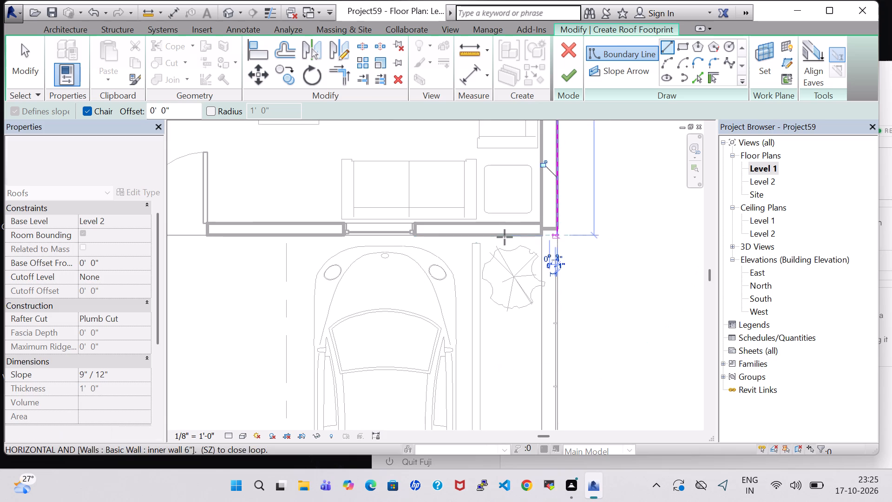
# Continue the roof boundary west along the hall's front wall, around the kitchen's outer faces, to the house's southwest corner.
pyautogui.moveTo(258, 232); pyautogui.dragTo(531, 255, button='middle')
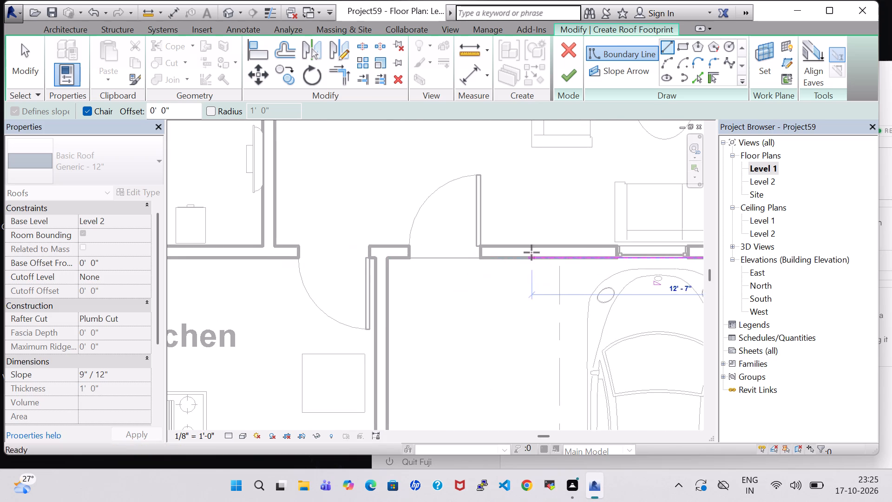
pyautogui.click(388, 261)
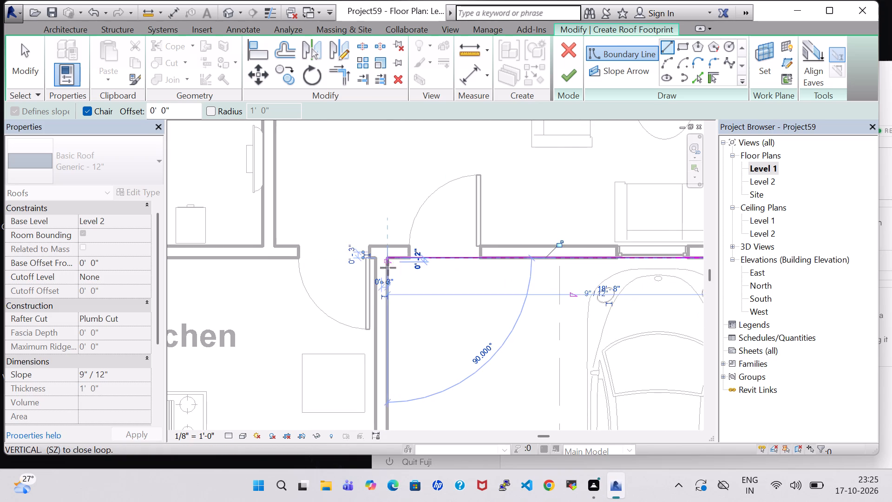
pyautogui.moveTo(387, 370); pyautogui.dragTo(439, 188, button='middle')
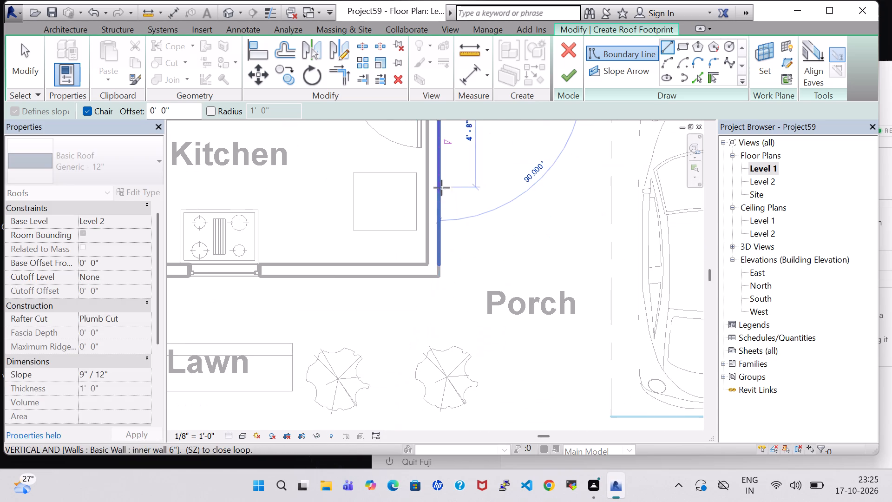
pyautogui.click(439, 277)
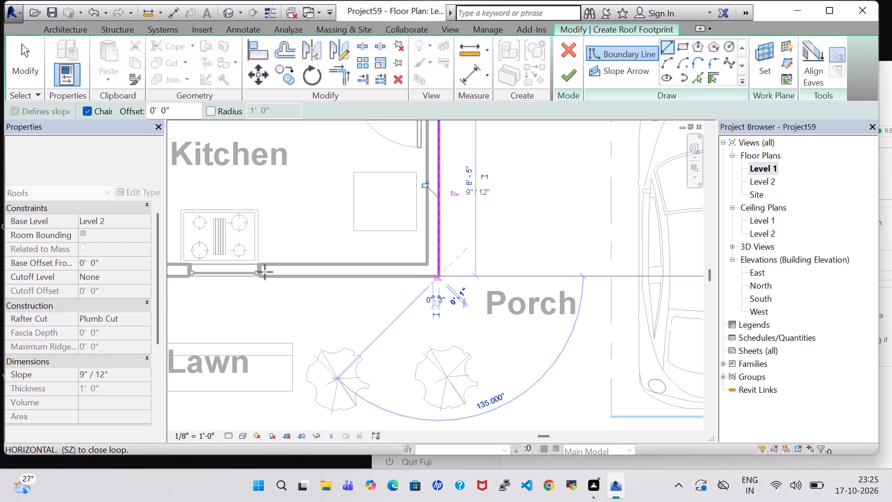
pyautogui.moveTo(251, 277); pyautogui.dragTo(566, 301, button='middle')
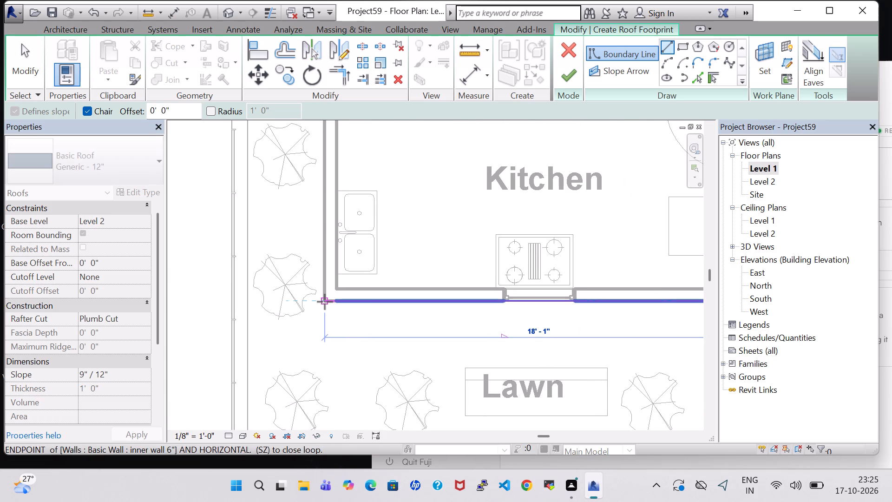
pyautogui.click(325, 302)
pyautogui.moveTo(320, 185); pyautogui.dragTo(320, 291, button='middle')
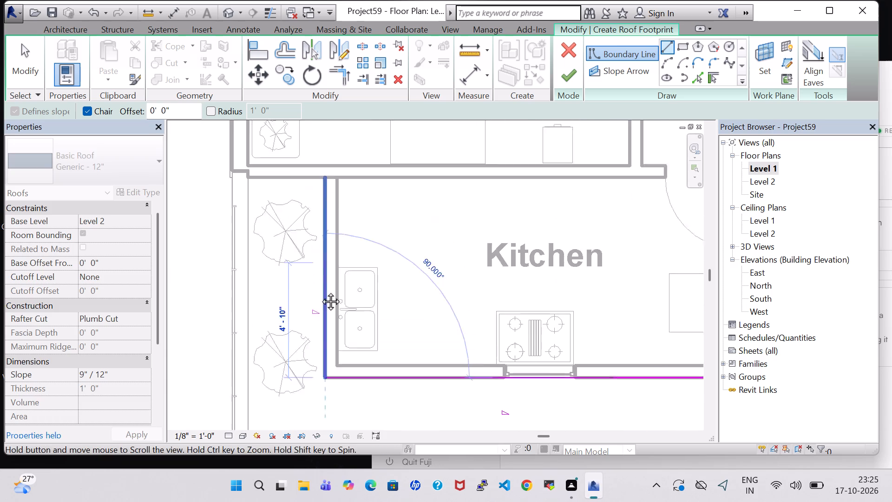
pyautogui.moveTo(320, 291); pyautogui.dragTo(319, 338, button='middle')
pyautogui.click(323, 254)
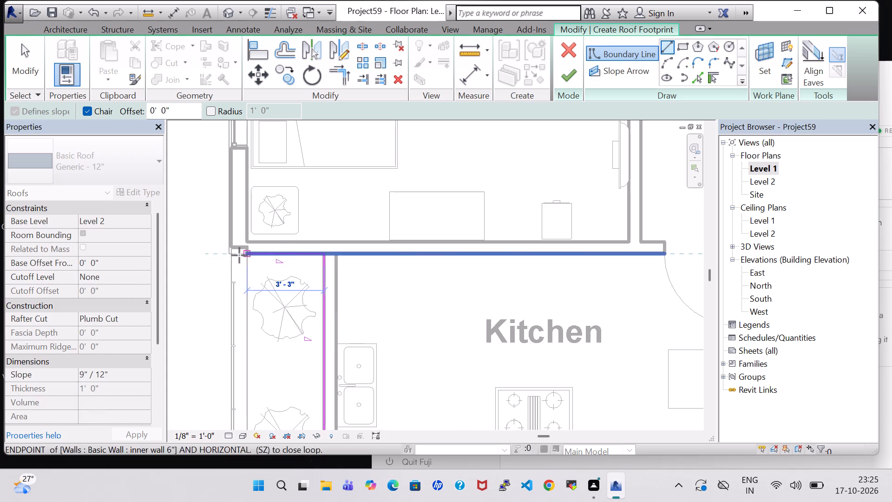
pyautogui.click(228, 254)
# Close the roof boundary along the west wall to the northwest corner, finish the roof, and attach the highlighted walls to it.
pyautogui.moveTo(232, 172); pyautogui.dragTo(235, 324, button='middle')
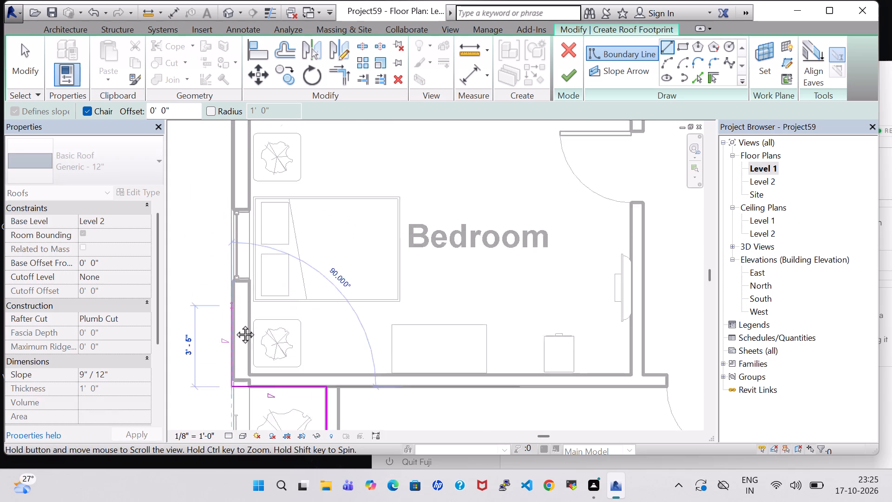
pyautogui.moveTo(235, 324); pyautogui.dragTo(236, 346, button='middle')
pyautogui.moveTo(237, 200); pyautogui.dragTo(240, 365, button='middle')
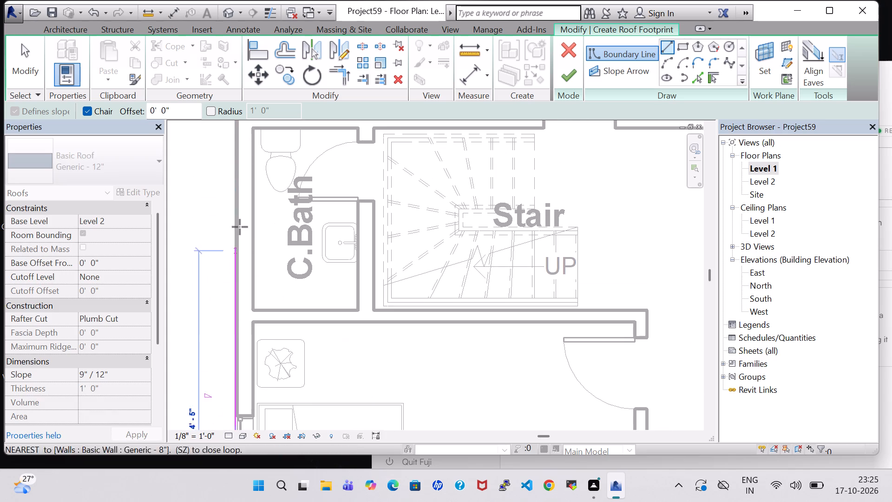
pyautogui.moveTo(239, 184); pyautogui.dragTo(223, 374, button='middle')
pyautogui.scroll(1, 238, 268)
pyautogui.moveTo(221, 194); pyautogui.dragTo(218, 260, button='middle')
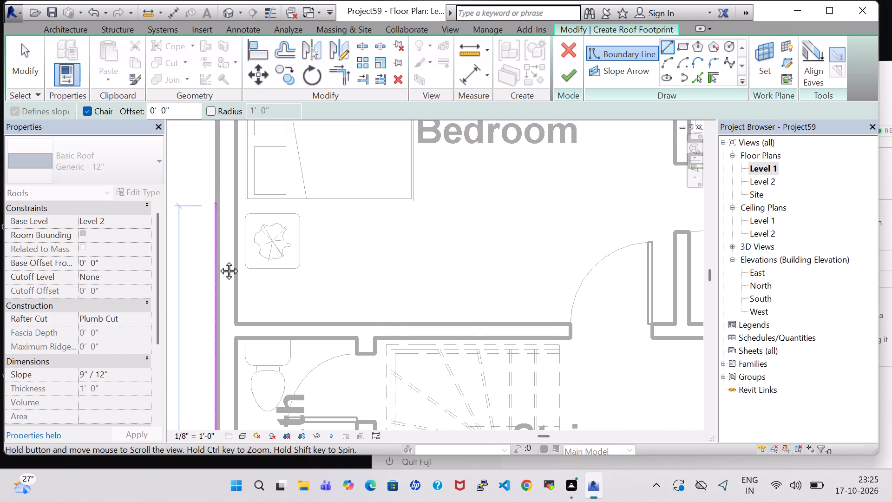
pyautogui.moveTo(218, 260); pyautogui.dragTo(214, 396, button='middle')
pyautogui.click(215, 151)
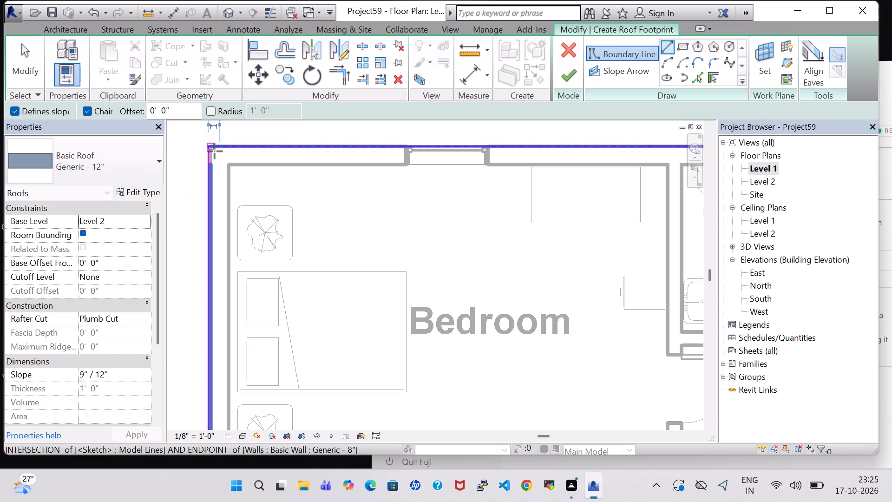
pyautogui.click(560, 75)
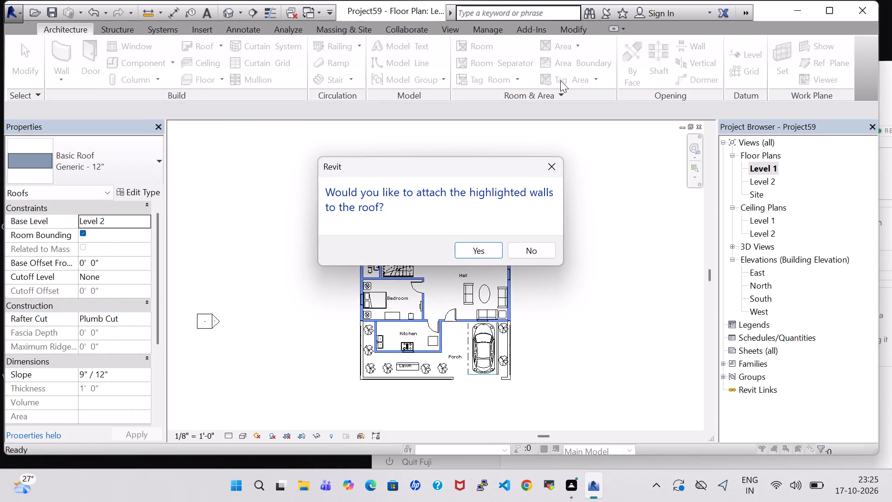
pyautogui.click(488, 254)
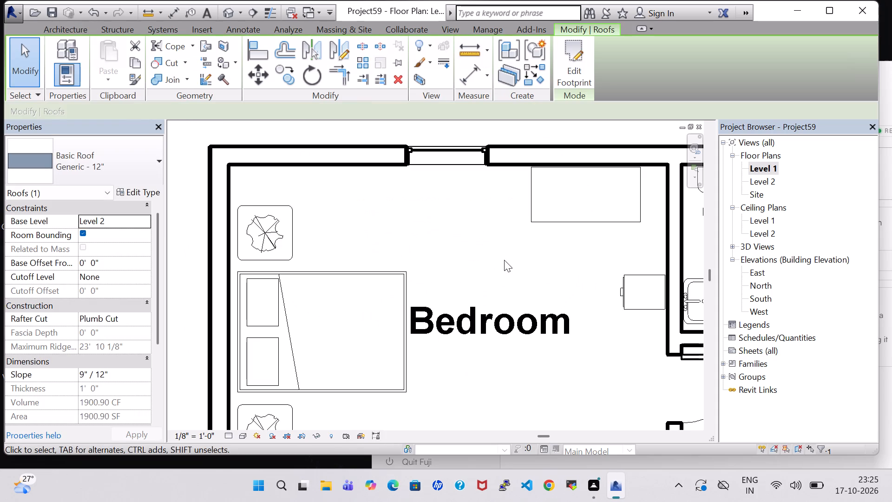
# In the 3D view, edit the roof's footprint, turn off Defines Roof Slope for all eight boundary lines, and finish the flat roof.
pyautogui.scroll(-3, 499, 243)
pyautogui.click(224, 10)
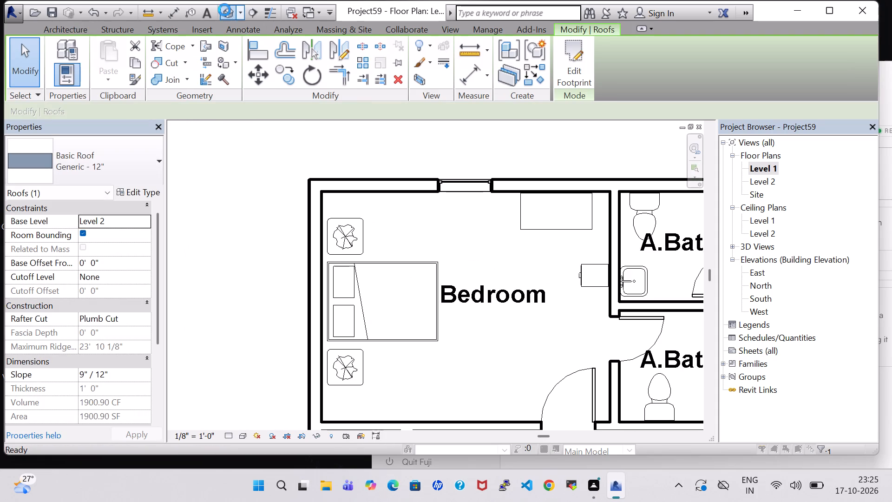
pyautogui.click(420, 201)
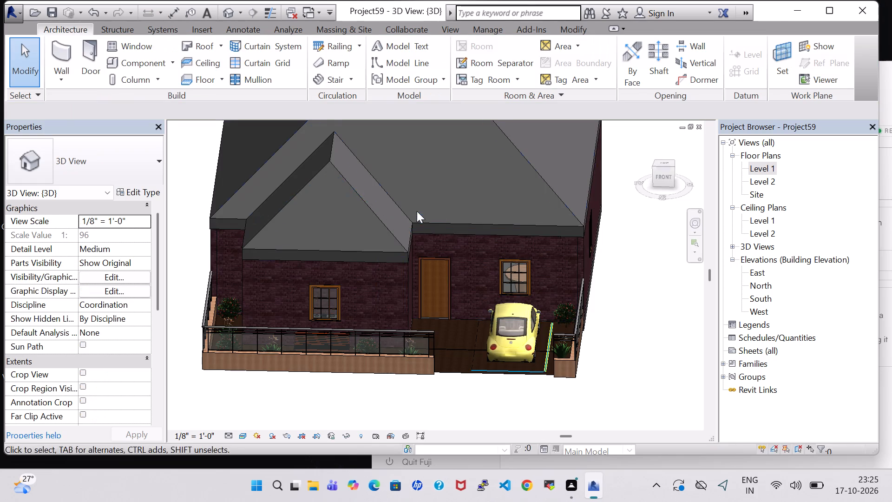
pyautogui.moveTo(610, 261); pyautogui.dragTo(700, 401, button='middle')
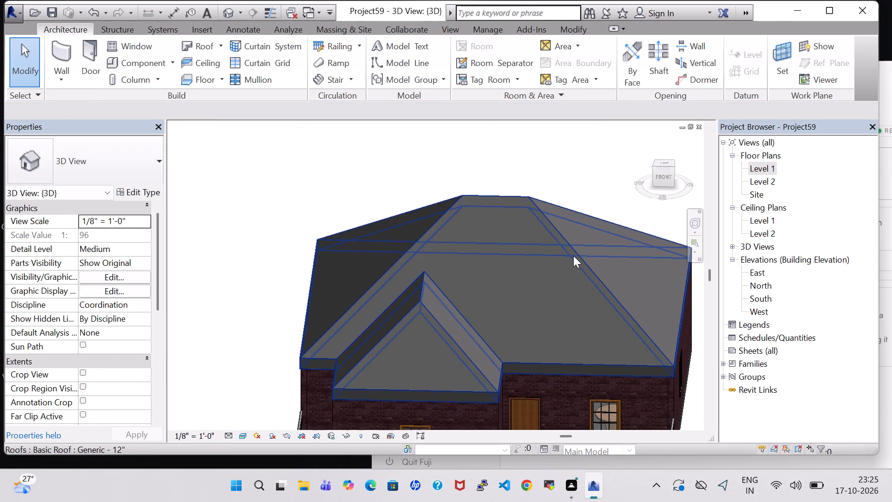
pyautogui.doubleClick(575, 254)
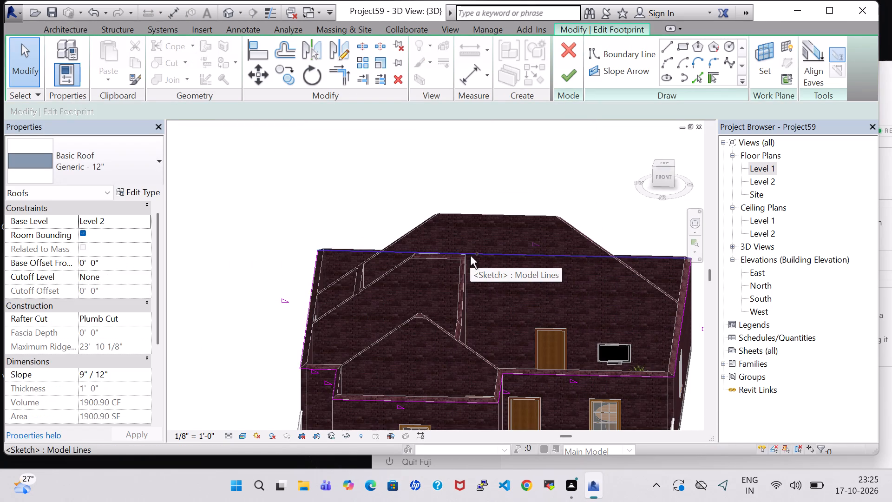
pyautogui.keyDown('ctrl'); pyautogui.click(309, 298); pyautogui.keyUp('ctrl')
pyautogui.keyDown('ctrl'); pyautogui.click(405, 247); pyautogui.keyUp('ctrl')
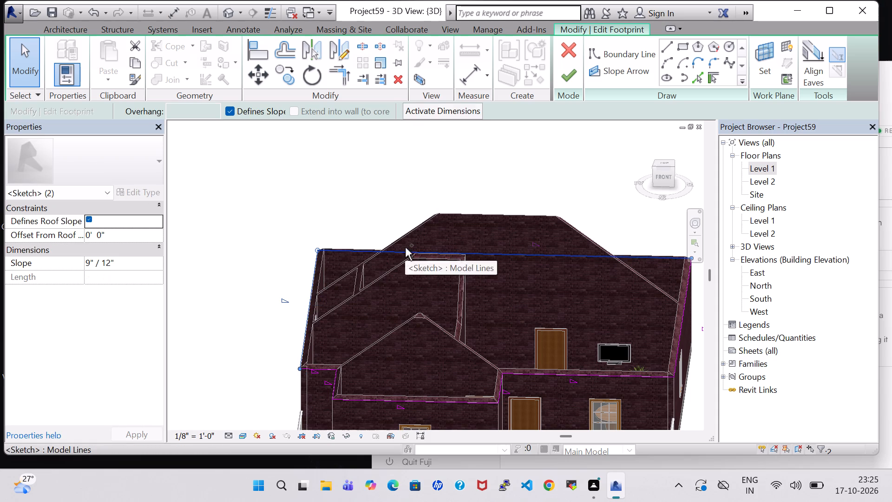
pyautogui.keyDown('ctrl'); pyautogui.click(321, 372); pyautogui.keyUp('ctrl')
pyautogui.keyDown('ctrl'); pyautogui.click(336, 381); pyautogui.keyUp('ctrl')
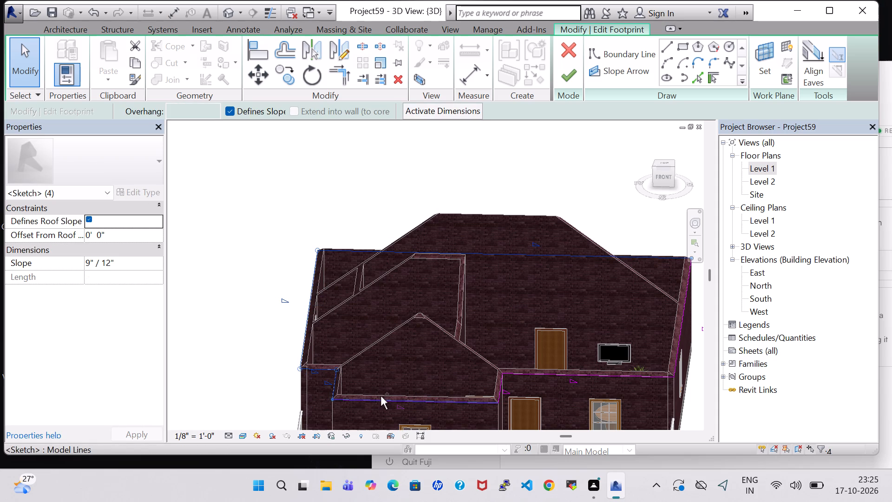
pyautogui.keyDown('ctrl'); pyautogui.click(380, 396); pyautogui.keyUp('ctrl')
pyautogui.keyDown('ctrl'); pyautogui.click(503, 388); pyautogui.keyUp('ctrl')
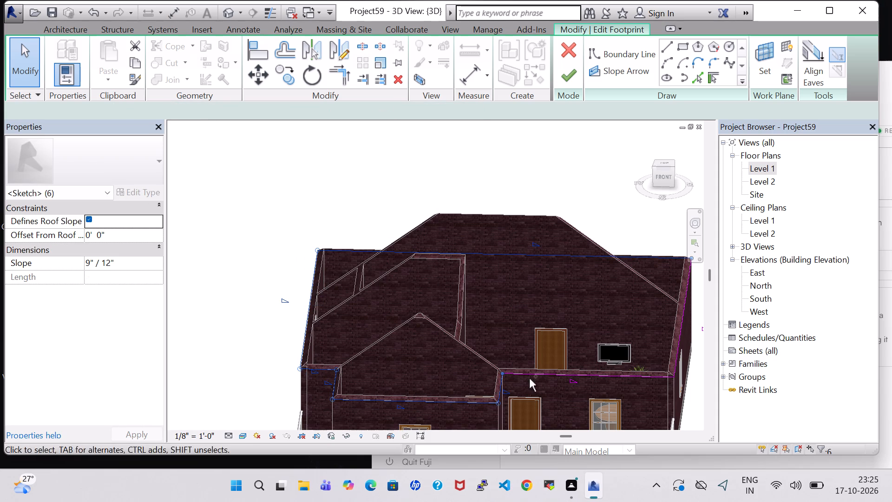
pyautogui.keyDown('ctrl'); pyautogui.click(541, 375); pyautogui.keyUp('ctrl')
pyautogui.keyDown('ctrl'); pyautogui.click(682, 319); pyautogui.keyUp('ctrl')
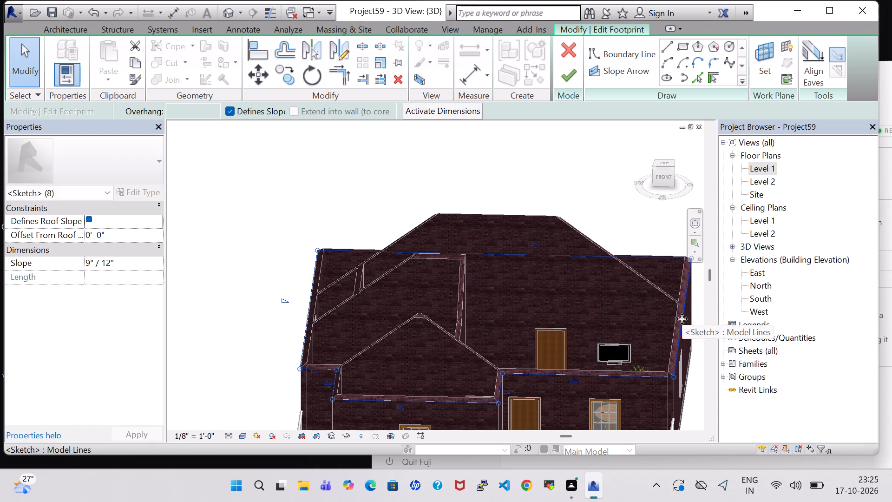
pyautogui.click(88, 216)
pyautogui.click(86, 220)
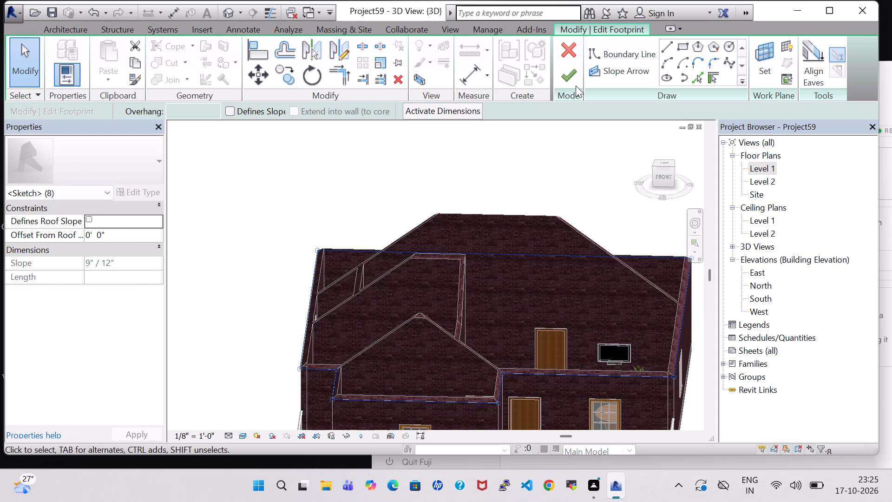
pyautogui.click(576, 86)
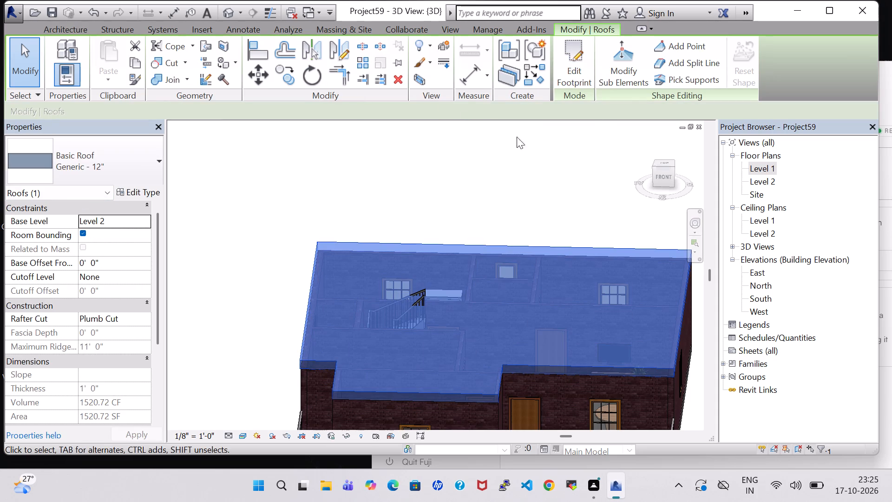
pyautogui.click(543, 169)
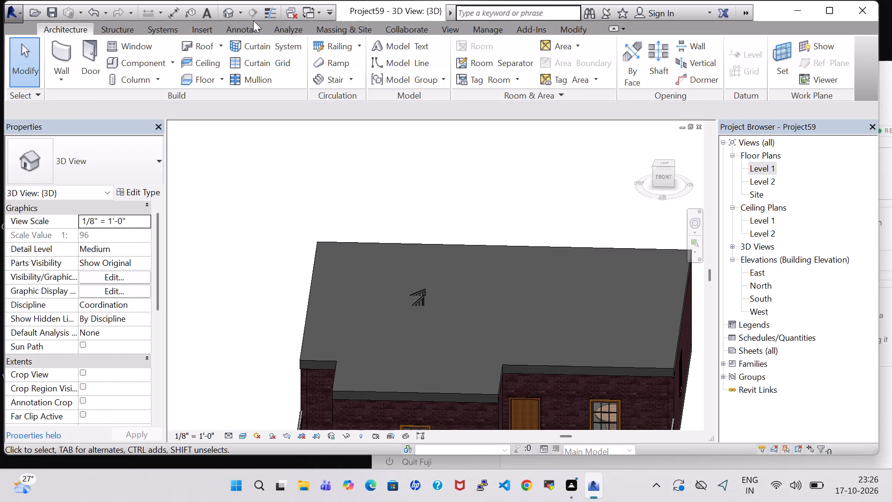
# Assign the Brick, Soldier Course material to the Structure layer of the roof's Generic - 12" type.
pyautogui.click(225, 18)
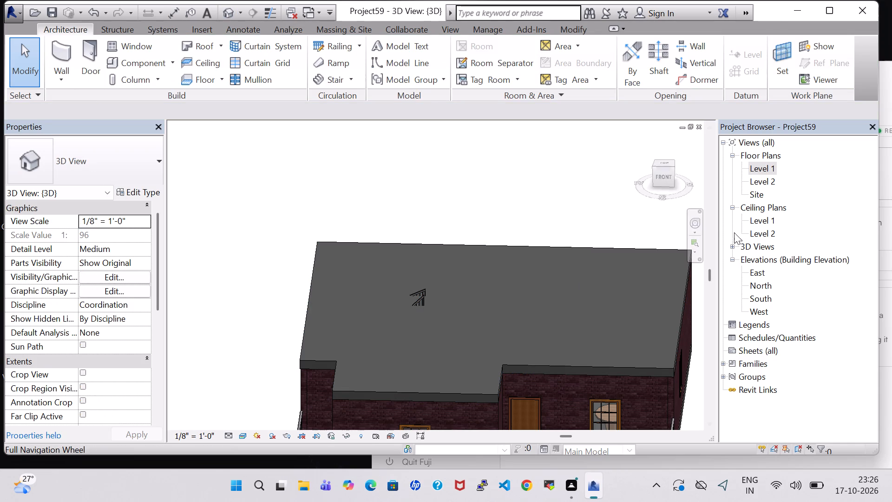
pyautogui.click(666, 178)
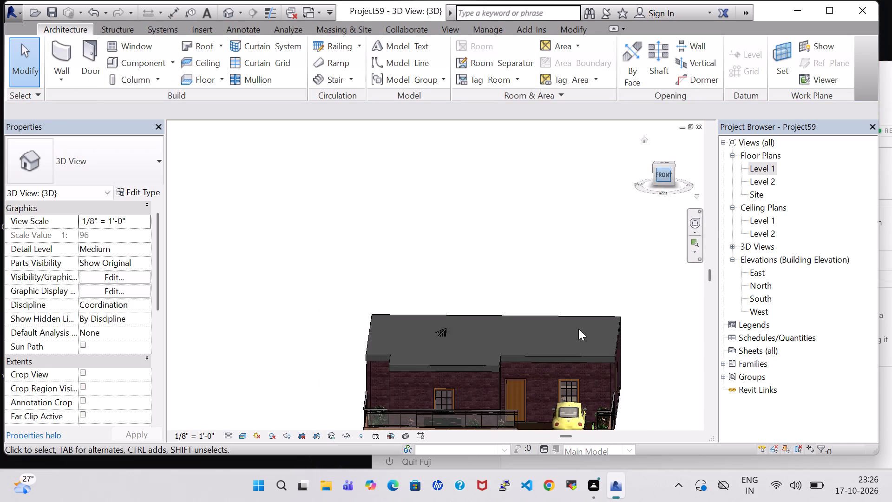
pyautogui.scroll(6, 501, 309)
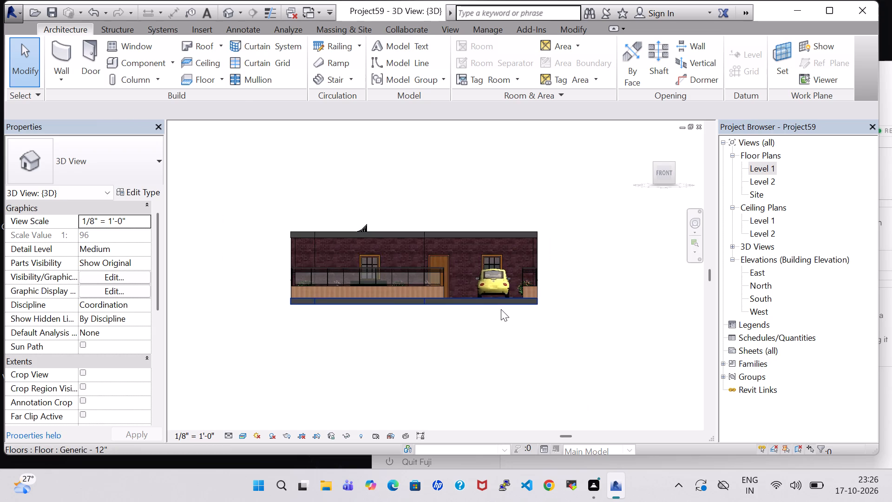
pyautogui.click(405, 176)
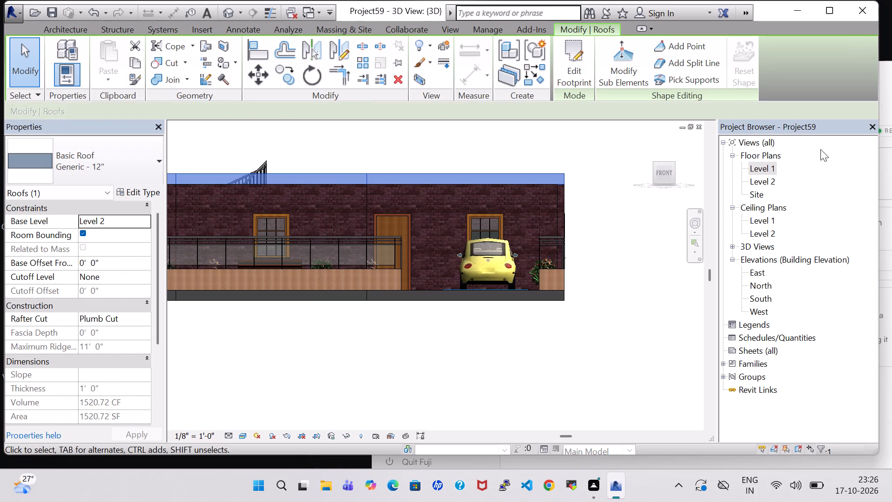
pyautogui.click(137, 190)
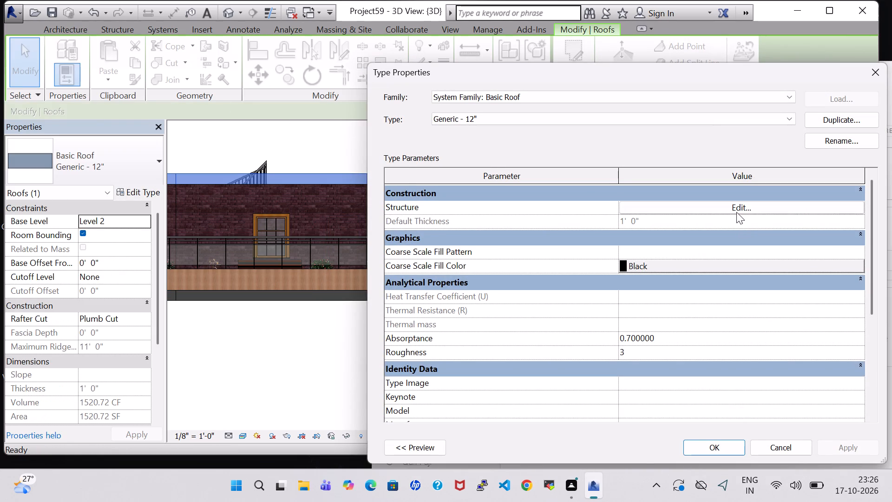
pyautogui.click(736, 210)
pyautogui.click(621, 202)
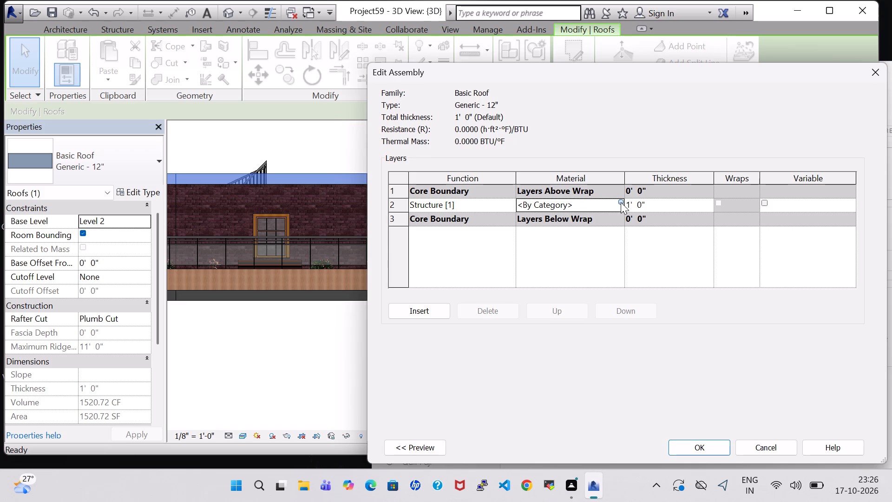
pyautogui.click(199, 262)
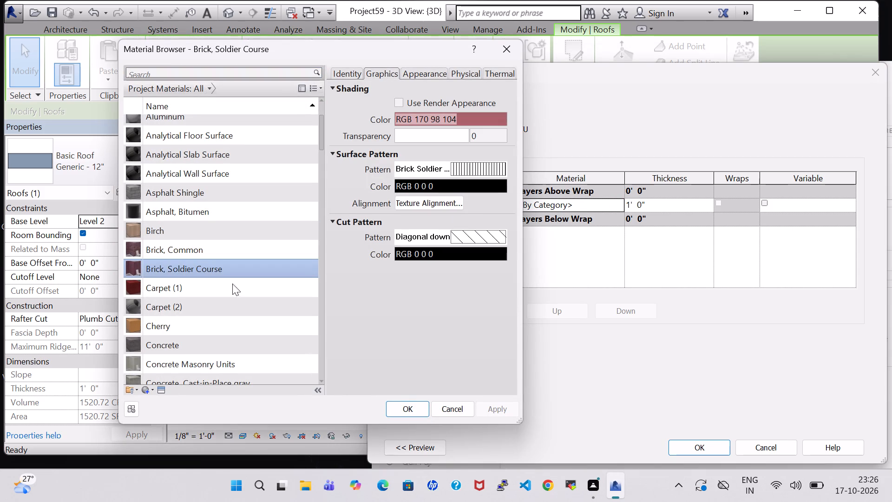
pyautogui.click(411, 404)
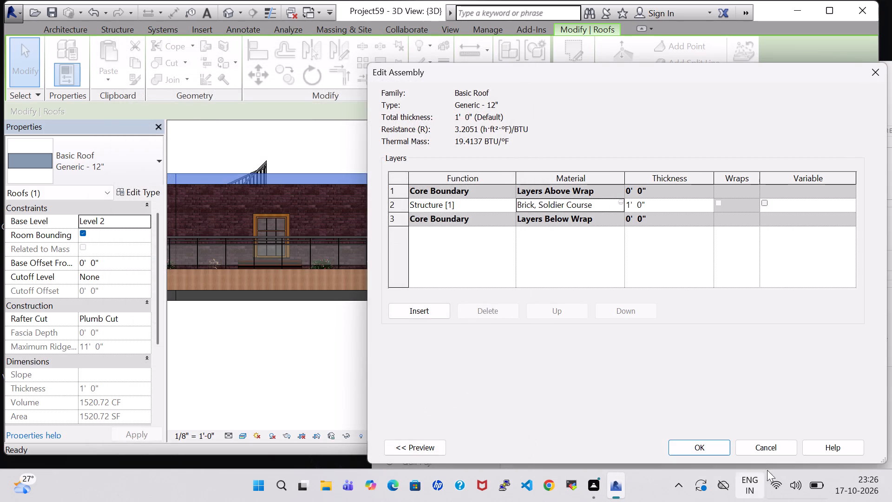
pyautogui.click(714, 450)
pyautogui.click(694, 444)
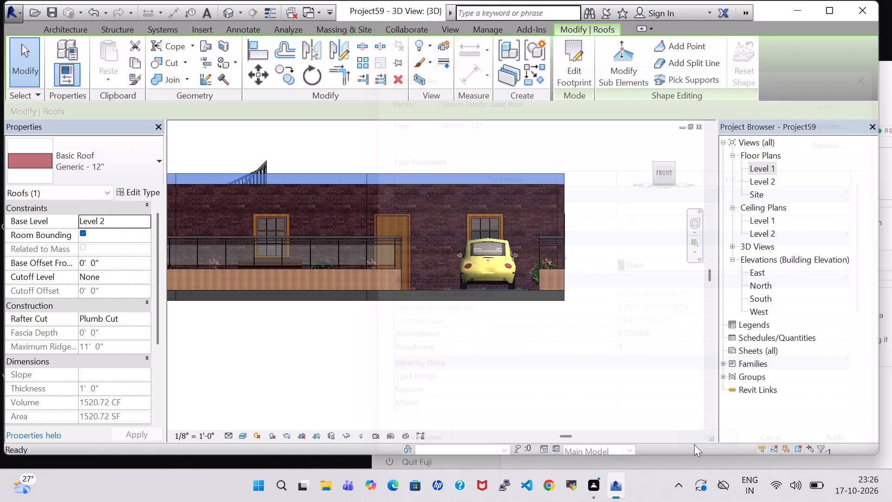
pyautogui.click(451, 366)
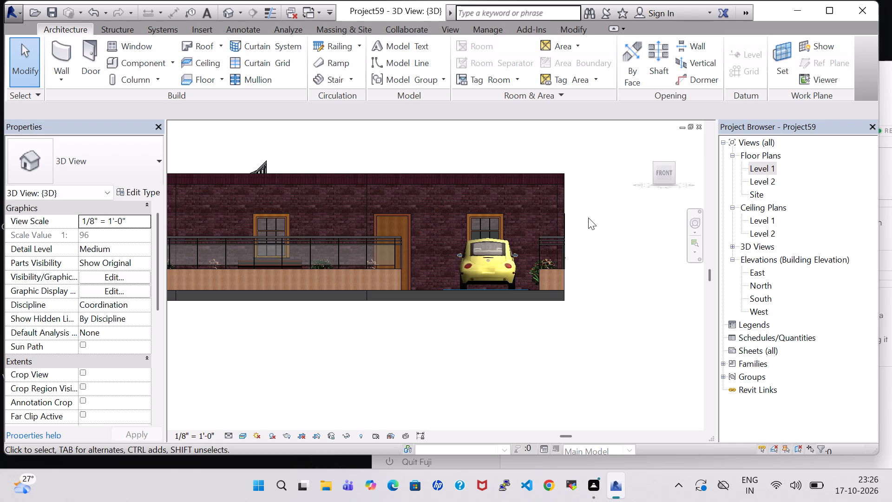
# In the Level 1 plan, lengthen the short front boundary wall beside the parked car to 2'-10" by stretching its free end west.
pyautogui.keyDown('shift'); pyautogui.moveTo(589, 211); pyautogui.dragTo(594, 290, button='middle'); pyautogui.keyUp('shift')
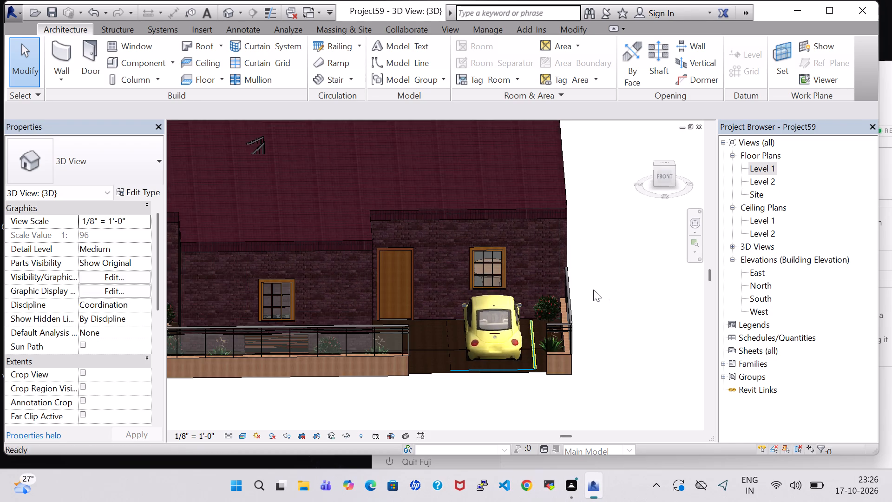
pyautogui.scroll(4, 602, 329)
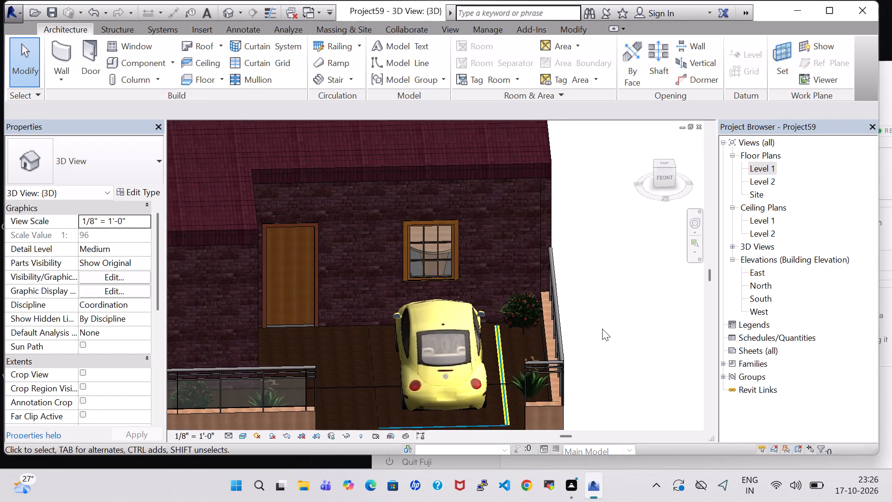
pyautogui.moveTo(584, 371); pyautogui.dragTo(581, 269, button='middle')
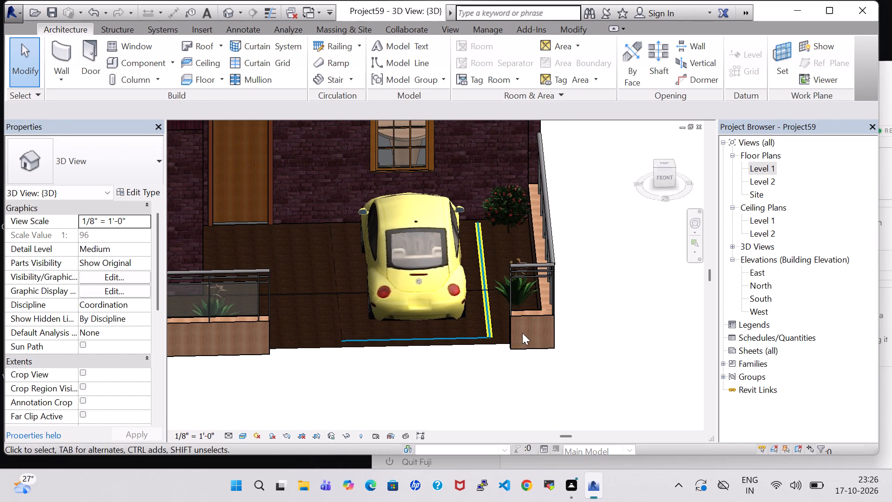
pyautogui.doubleClick(767, 166)
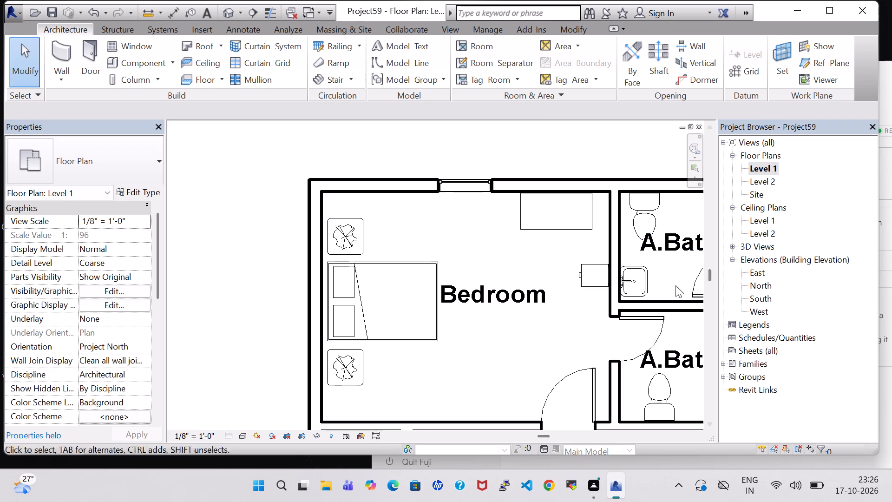
pyautogui.middleClick(637, 345)
pyautogui.scroll(-4, 642, 341)
pyautogui.moveTo(638, 342); pyautogui.dragTo(515, 195, button='middle')
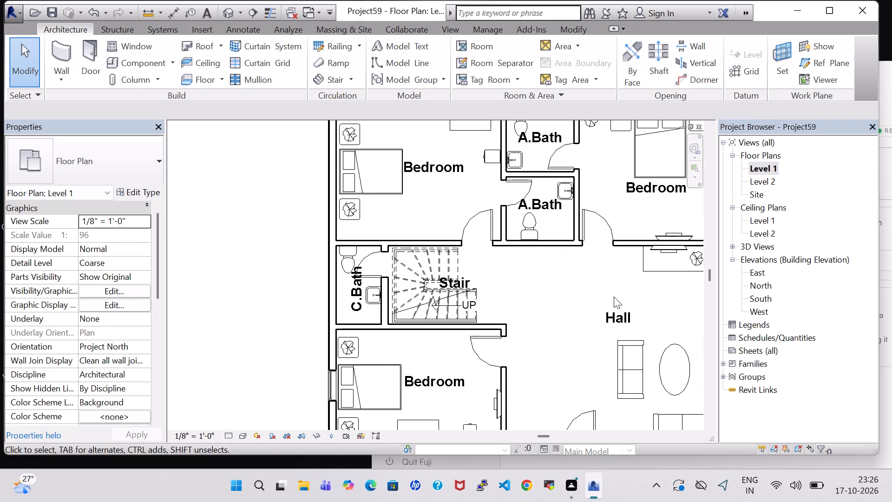
pyautogui.moveTo(607, 306); pyautogui.dragTo(391, 167, button='middle')
pyautogui.moveTo(645, 324); pyautogui.dragTo(640, 124, button='middle')
pyautogui.scroll(2, 560, 232)
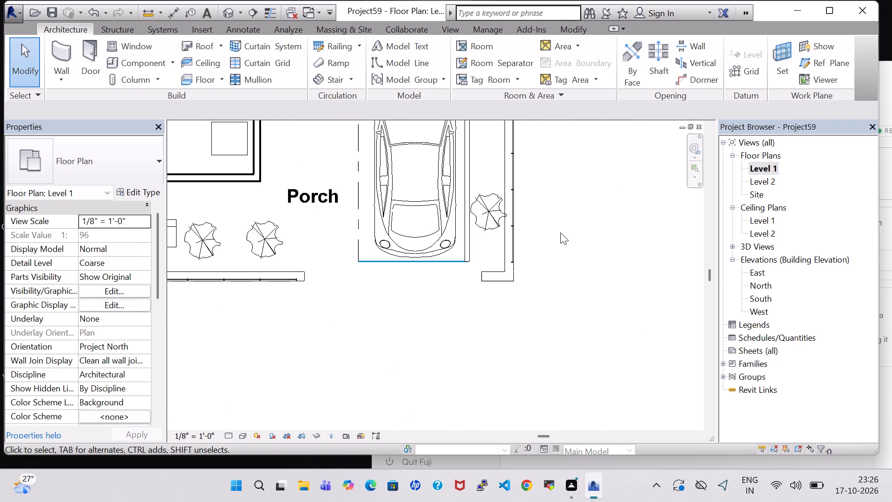
pyautogui.scroll(2, 560, 232)
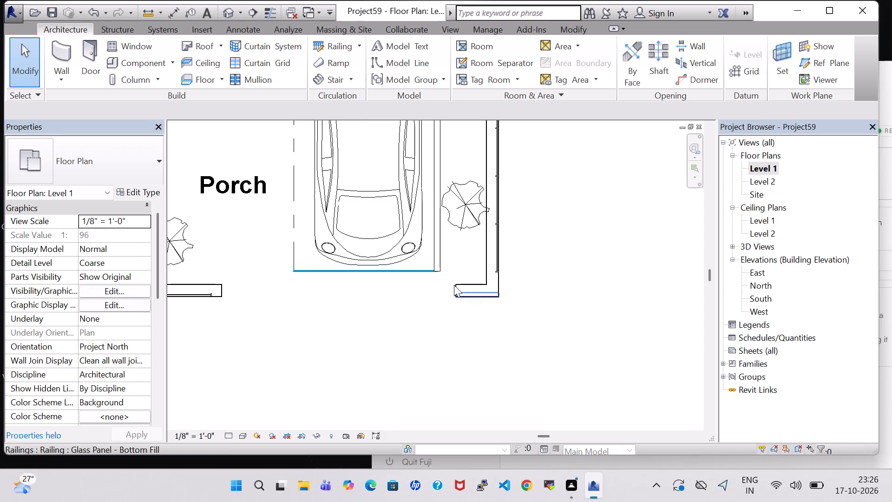
pyautogui.scroll(4, 454, 284)
pyautogui.click(457, 288)
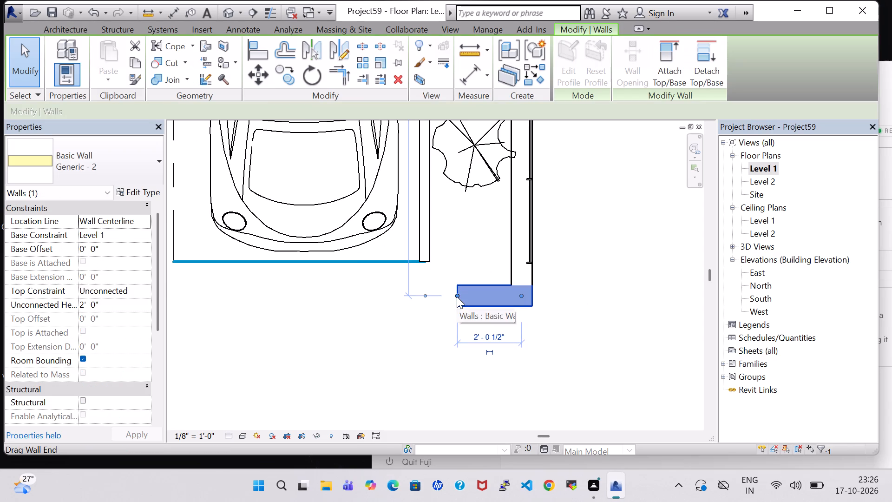
pyautogui.moveTo(457, 297); pyautogui.dragTo(433, 295)
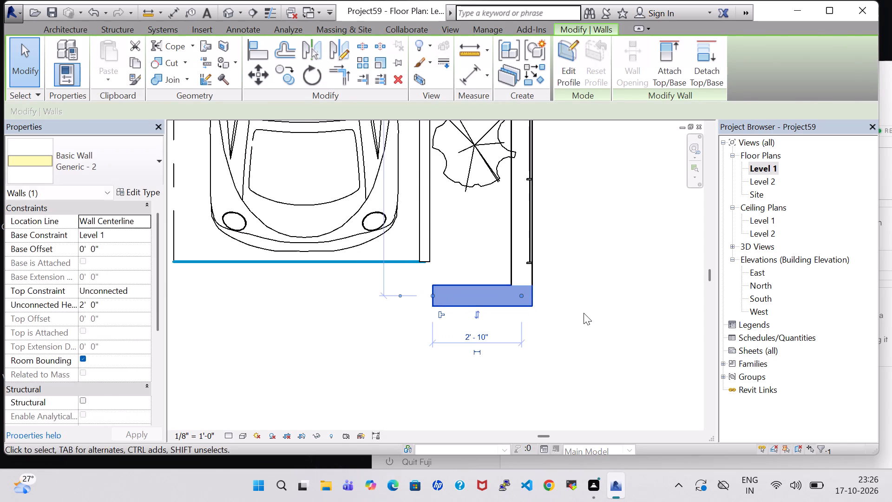
pyautogui.click(584, 313)
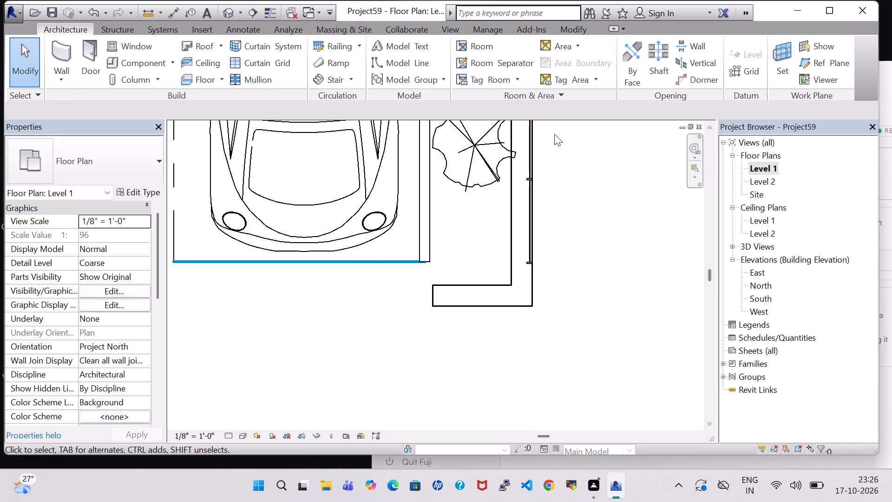
pyautogui.click(449, 283)
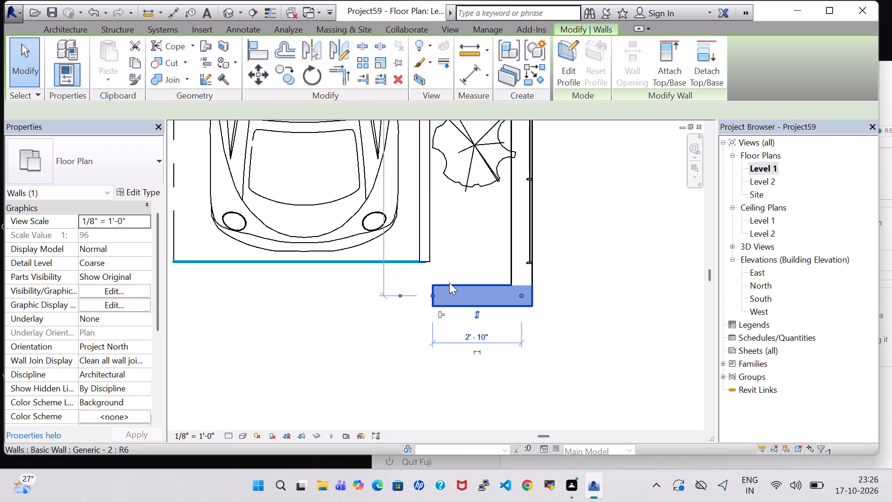
pyautogui.click(584, 282)
# In the 3D view, edit the short front railing's path beside the car, stretching its free end to the wall end for a 3'-2" length.
pyautogui.click(224, 15)
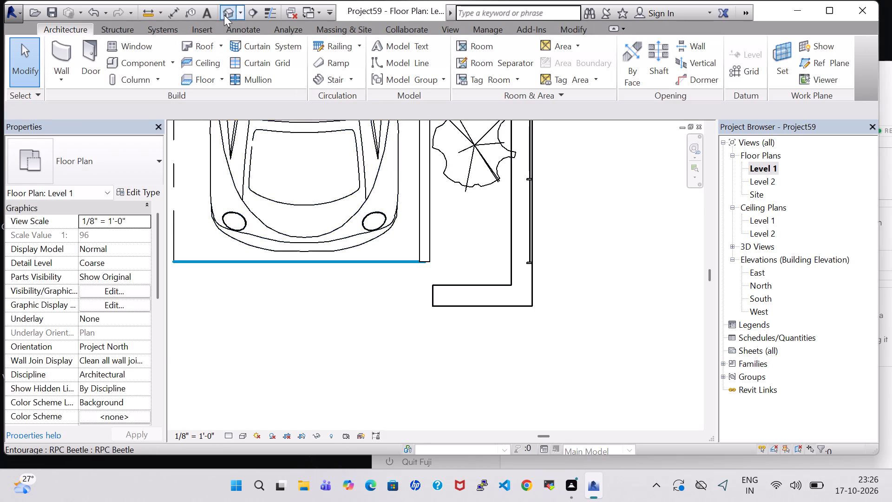
pyautogui.scroll(5, 518, 292)
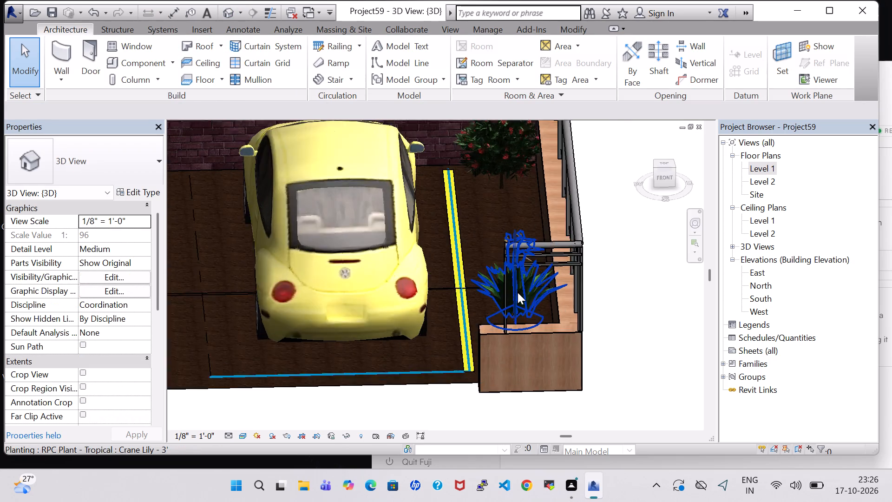
pyautogui.scroll(3, 518, 292)
pyautogui.click(564, 209)
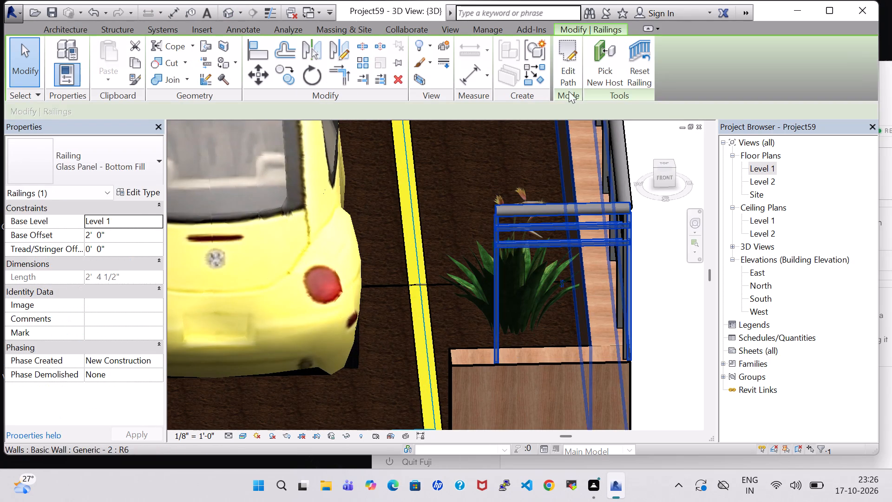
pyautogui.click(565, 71)
pyautogui.moveTo(530, 341); pyautogui.dragTo(523, 232, button='middle')
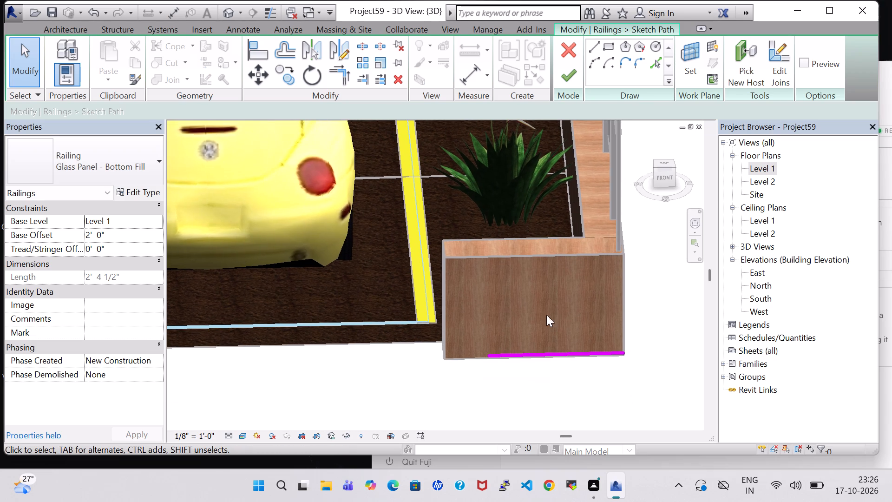
pyautogui.click(488, 353)
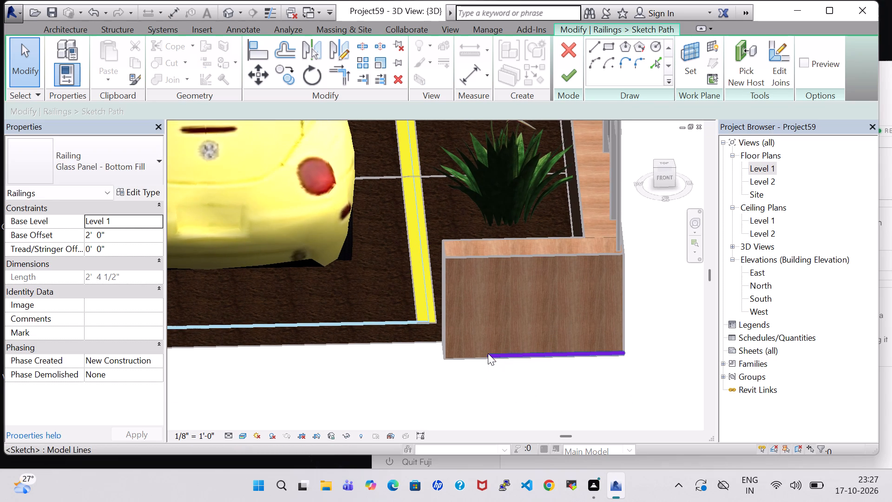
pyautogui.moveTo(489, 356); pyautogui.dragTo(446, 356)
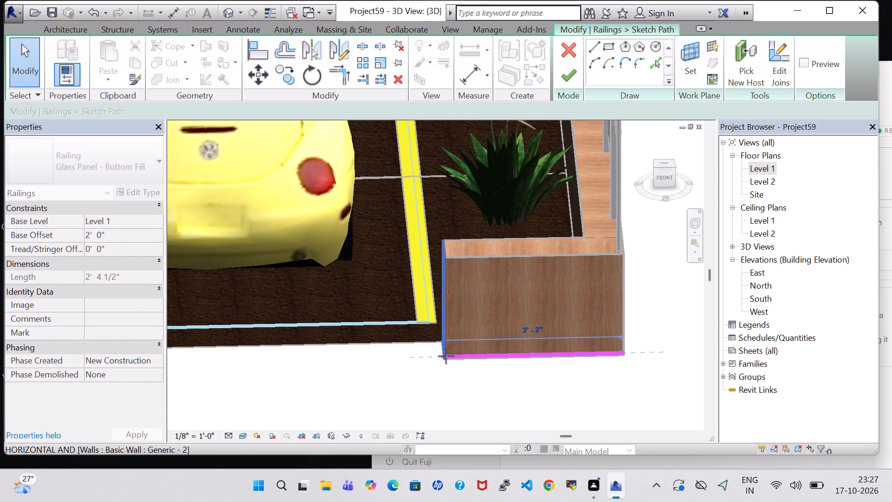
pyautogui.moveTo(446, 356); pyautogui.dragTo(445, 356)
pyautogui.click(563, 78)
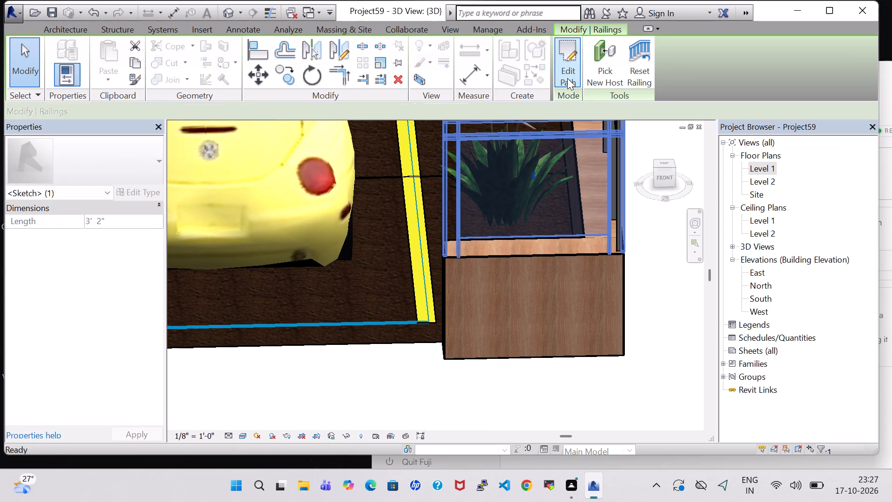
pyautogui.click(654, 324)
# Examine the front of the house in 3D, including the boundary walls, glass railings, porch and parked car.
pyautogui.scroll(-5, 654, 324)
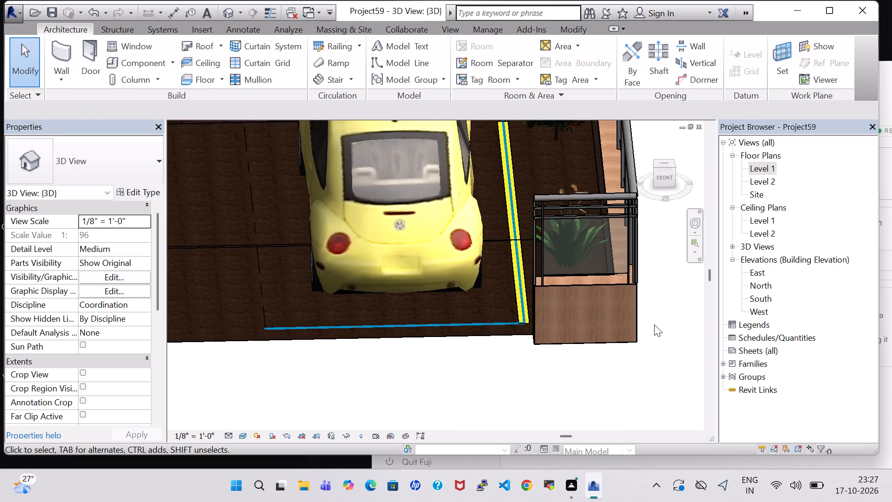
pyautogui.scroll(-1, 654, 324)
pyautogui.scroll(-3, 434, 390)
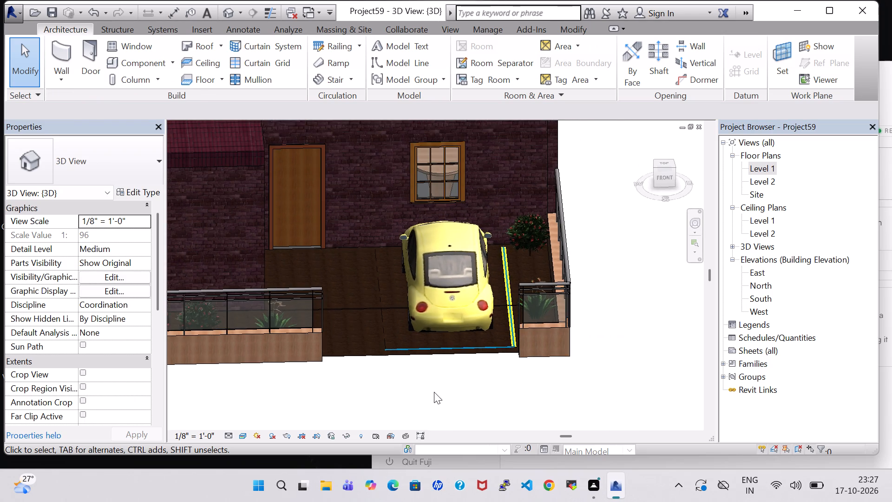
pyautogui.keyDown('shift'); pyautogui.moveTo(434, 392); pyautogui.dragTo(446, 348, button='middle'); pyautogui.keyUp('shift')
pyautogui.keyDown('shift'); pyautogui.moveTo(481, 323); pyautogui.dragTo(428, 327, button='middle'); pyautogui.keyUp('shift')
pyautogui.keyDown('shift'); pyautogui.moveTo(339, 337); pyautogui.dragTo(369, 334, button='middle'); pyautogui.keyUp('shift')
pyautogui.scroll(-3, 367, 333)
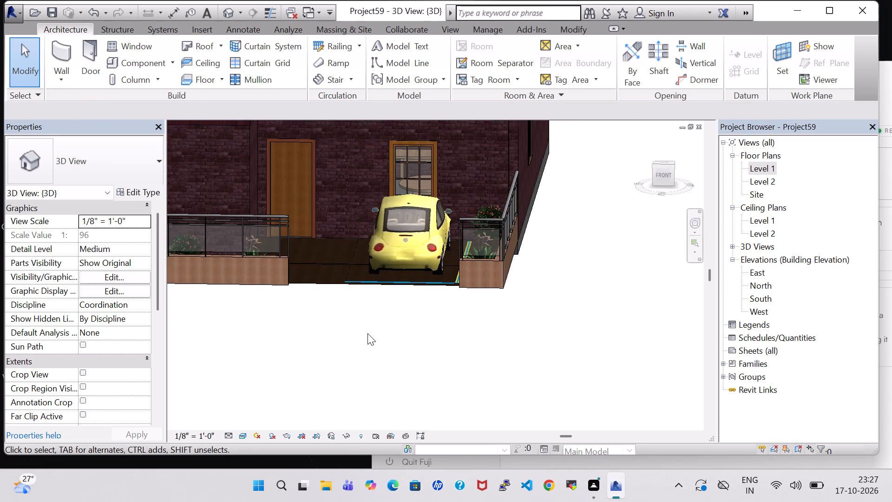
pyautogui.keyDown('shift'); pyautogui.middleClick(297, 330); pyautogui.keyUp('shift')
pyautogui.keyDown('shift'); pyautogui.middleClick(348, 325); pyautogui.keyUp('shift')
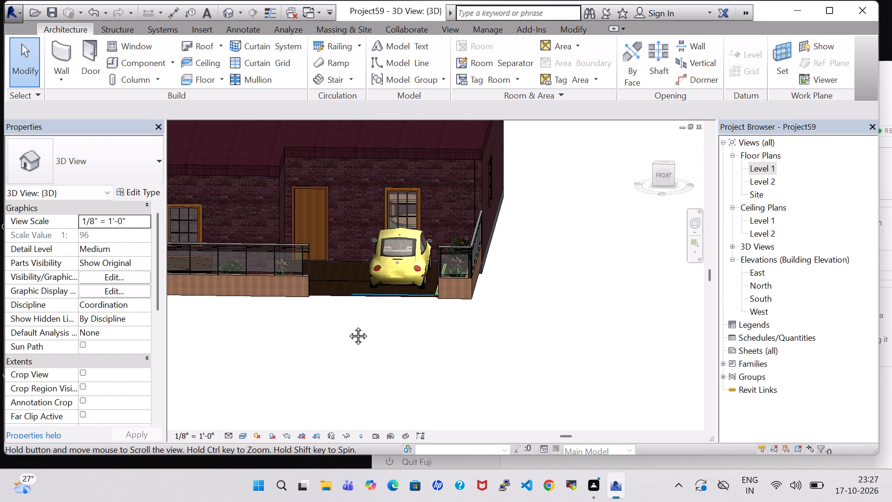
pyautogui.scroll(2, 348, 324)
pyautogui.moveTo(269, 324); pyautogui.dragTo(381, 352, button='middle')
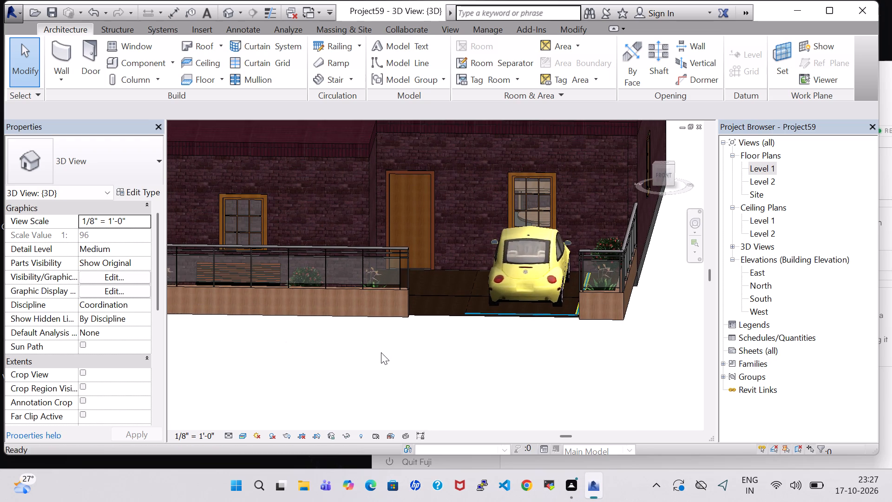
pyautogui.scroll(-3, 381, 352)
# In the Level 1 plan, load the Table-Dining Round w Chairs family from the Furniture library's Tables folder.
pyautogui.doubleClick(767, 166)
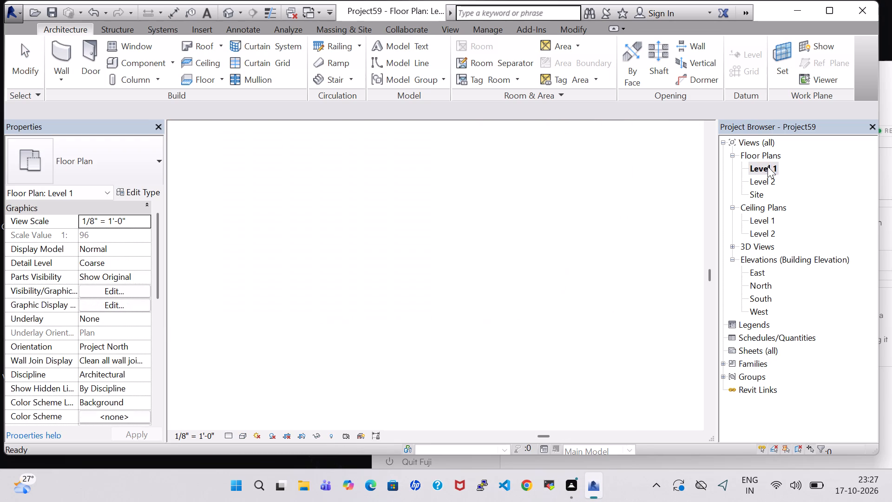
pyautogui.scroll(-4, 585, 230)
pyautogui.moveTo(593, 178); pyautogui.dragTo(586, 270, button='middle')
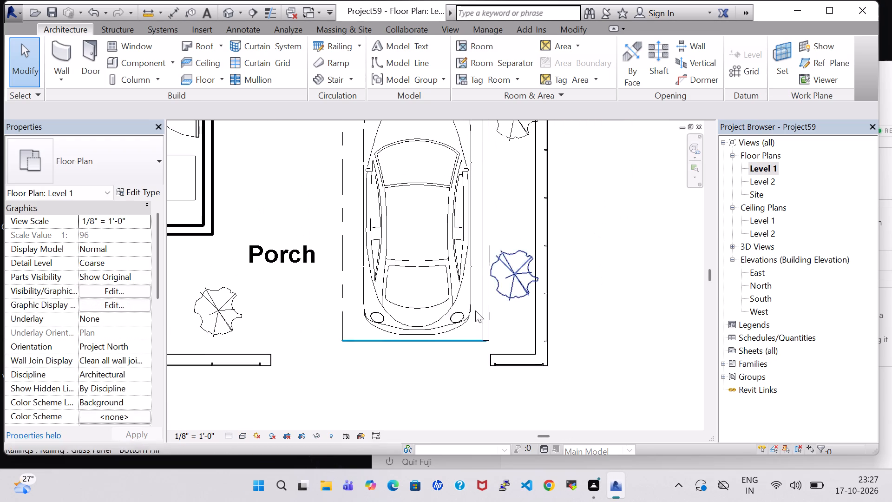
pyautogui.moveTo(600, 229); pyautogui.dragTo(606, 313, button='middle')
pyautogui.scroll(-4, 609, 312)
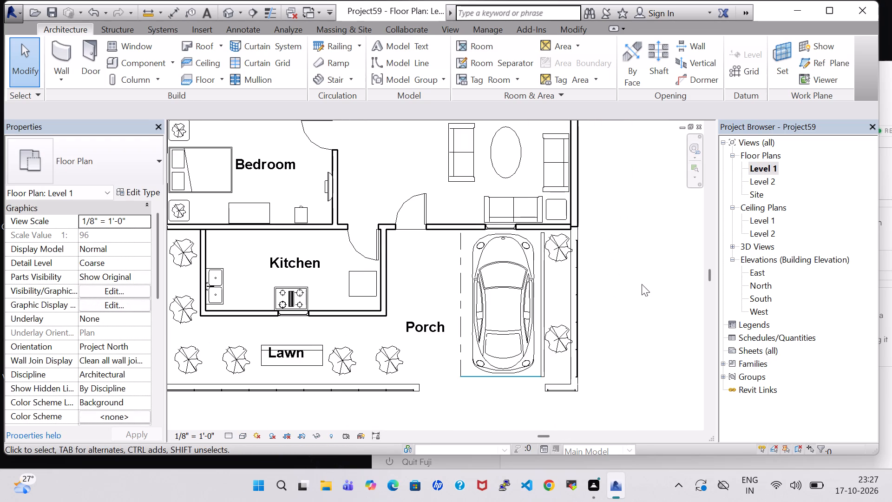
pyautogui.moveTo(642, 284); pyautogui.dragTo(623, 329, button='middle')
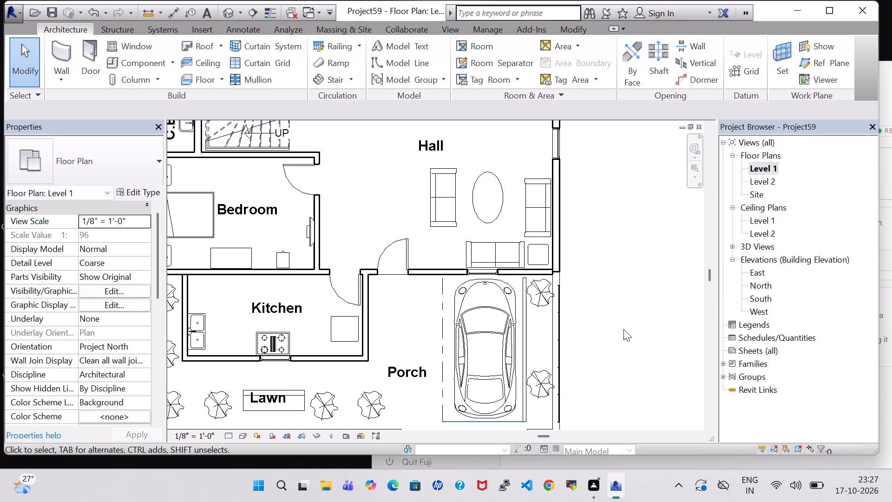
pyautogui.scroll(-1, 623, 329)
pyautogui.moveTo(613, 258); pyautogui.dragTo(612, 345, button='middle')
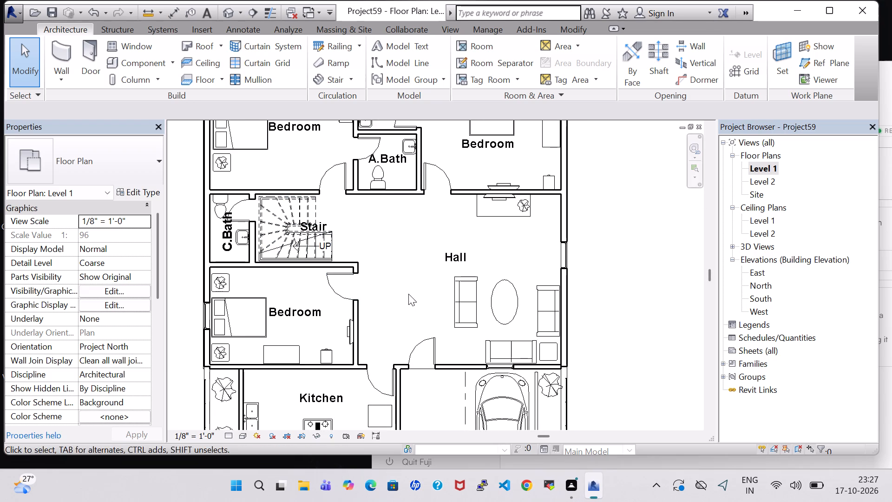
pyautogui.click(138, 61)
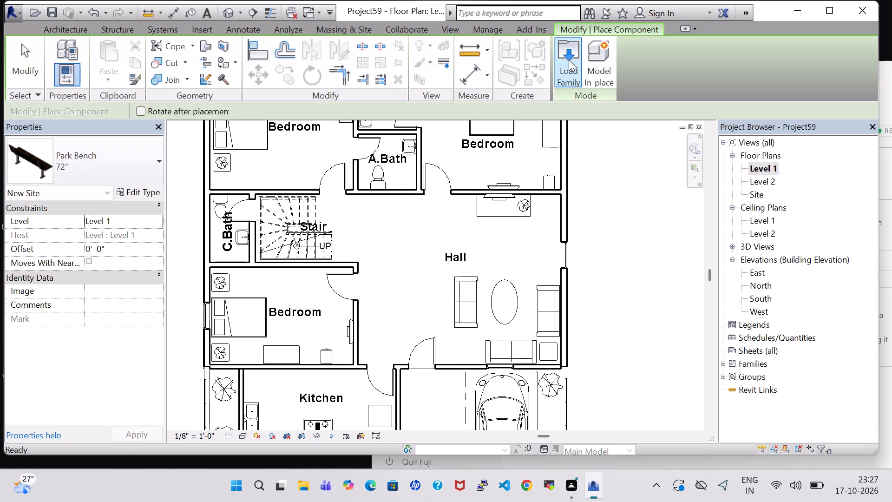
pyautogui.click(568, 59)
pyautogui.doubleClick(521, 310)
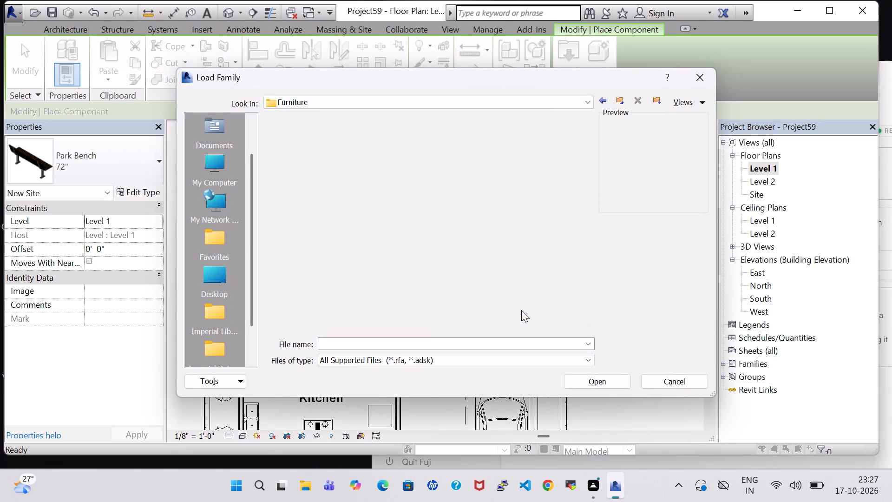
pyautogui.doubleClick(473, 149)
pyautogui.click(462, 159)
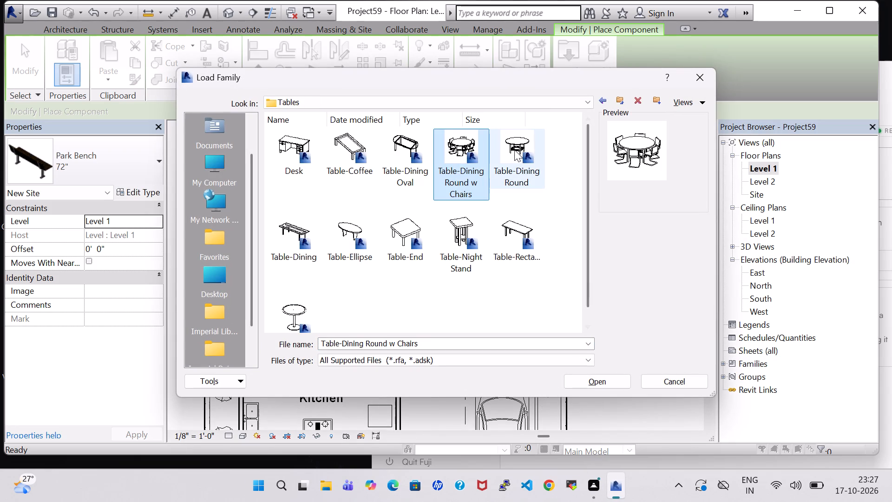
pyautogui.click(623, 380)
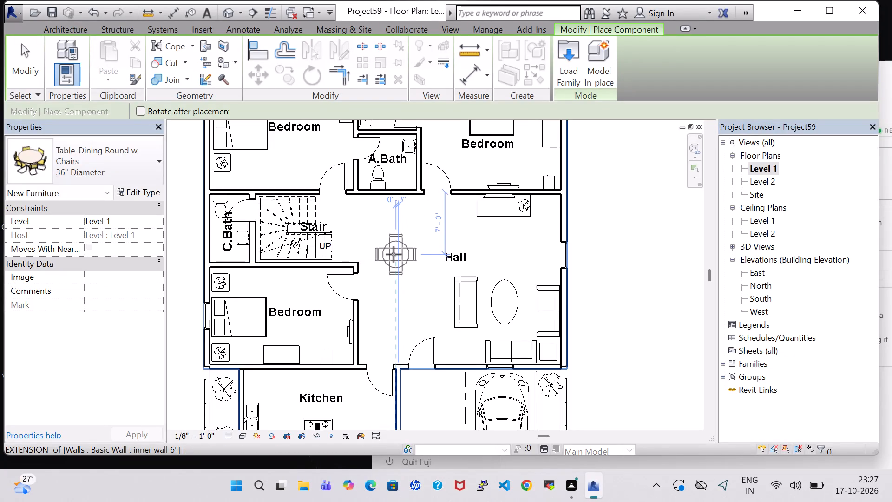
# Place one 36" Diameter round dining table with chairs in the hall, between the stair and the Hall tag.
pyautogui.click(396, 254)
pyautogui.press('Escape')
pyautogui.press('Escape')
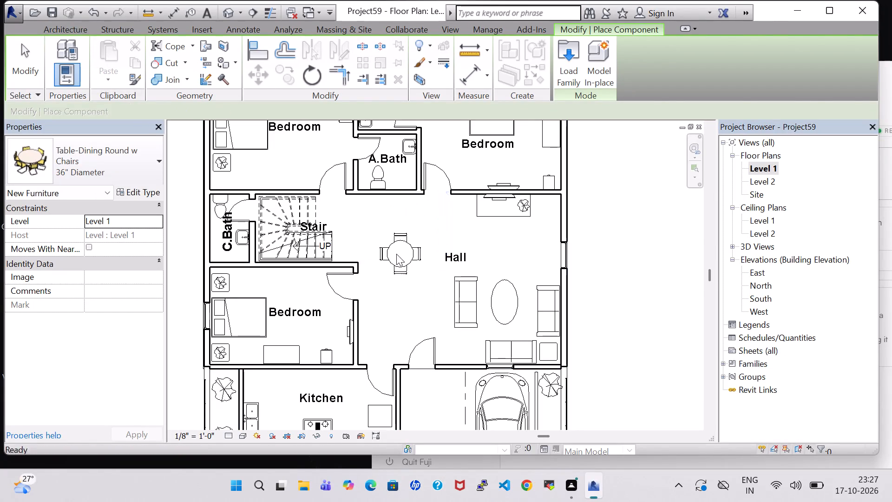
pyautogui.click(619, 251)
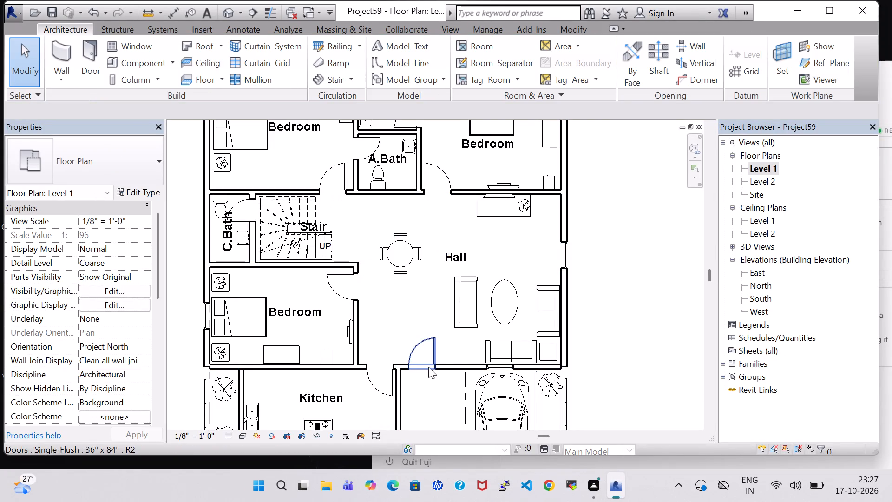
# Review the Level 1 plan from the front boundary up to the bedrooms, and the whole house from above in 3D.
pyautogui.moveTo(421, 397); pyautogui.dragTo(440, 319, button='middle')
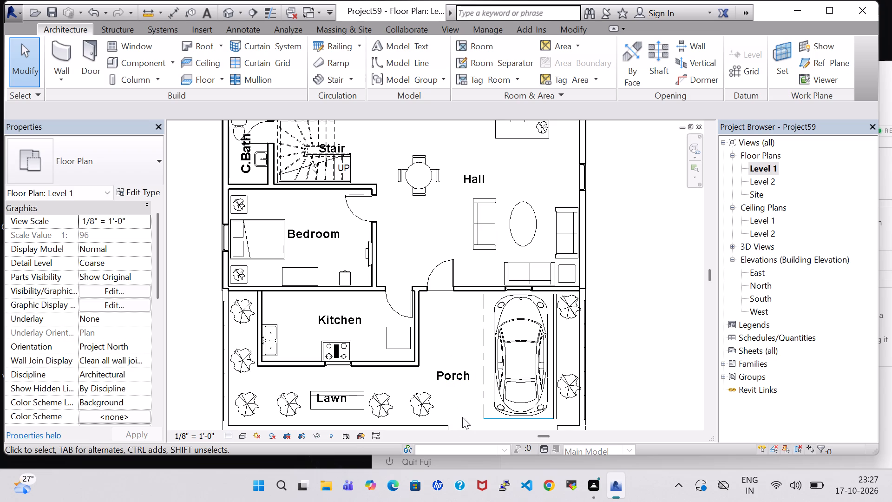
pyautogui.moveTo(462, 417); pyautogui.dragTo(473, 348, button='middle')
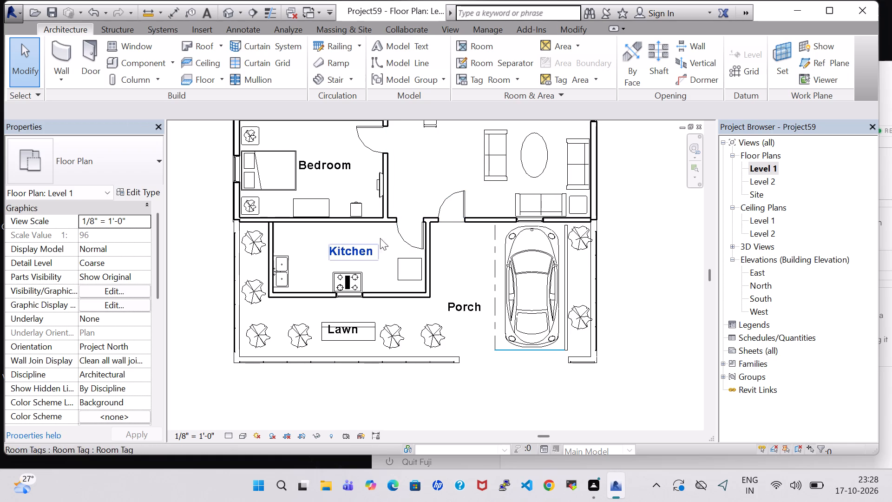
pyautogui.moveTo(417, 179); pyautogui.dragTo(434, 281, button='middle')
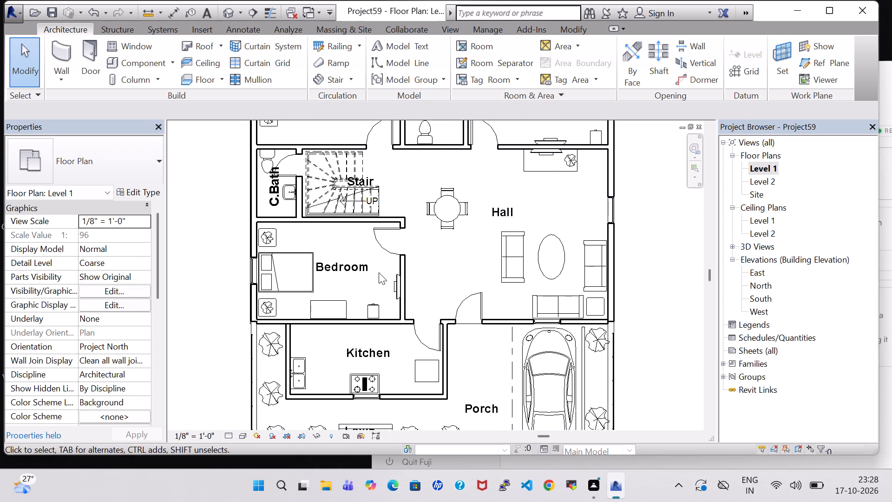
pyautogui.moveTo(415, 260); pyautogui.dragTo(422, 329, button='middle')
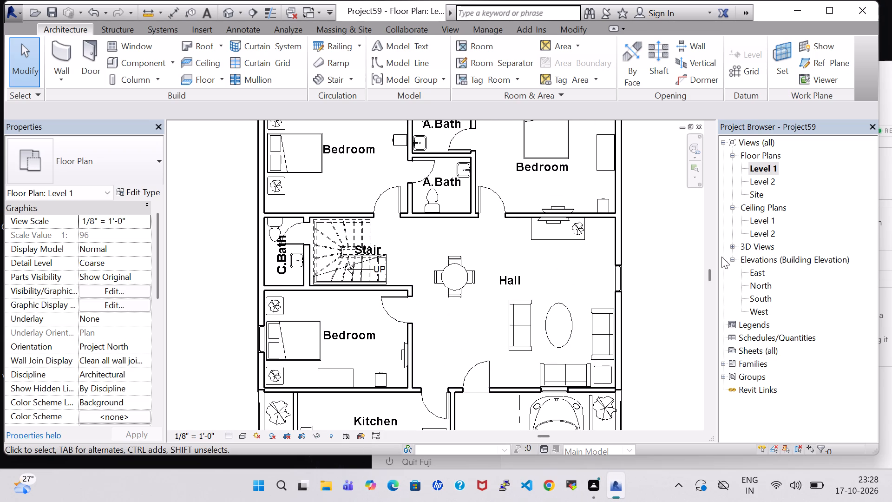
pyautogui.click(222, 6)
pyautogui.scroll(-3, 473, 284)
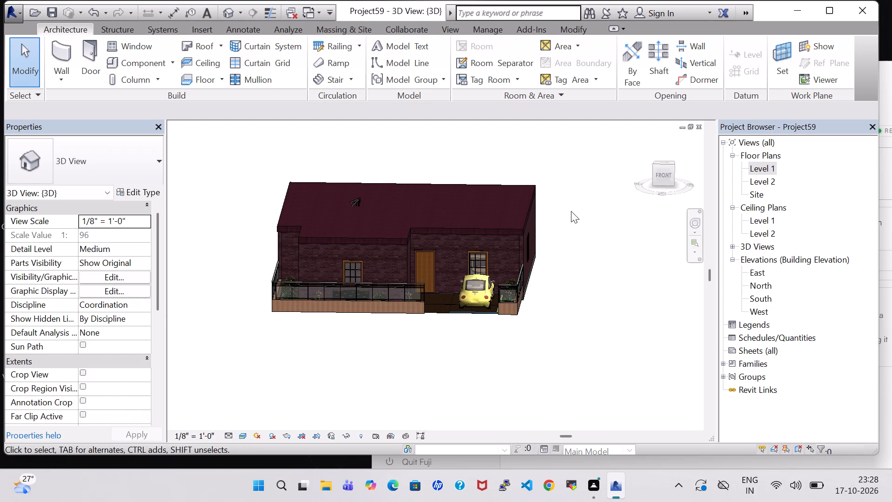
pyautogui.keyDown('shift'); pyautogui.moveTo(560, 197); pyautogui.dragTo(562, 248, button='middle'); pyautogui.keyUp('shift')
pyautogui.scroll(4, 562, 254)
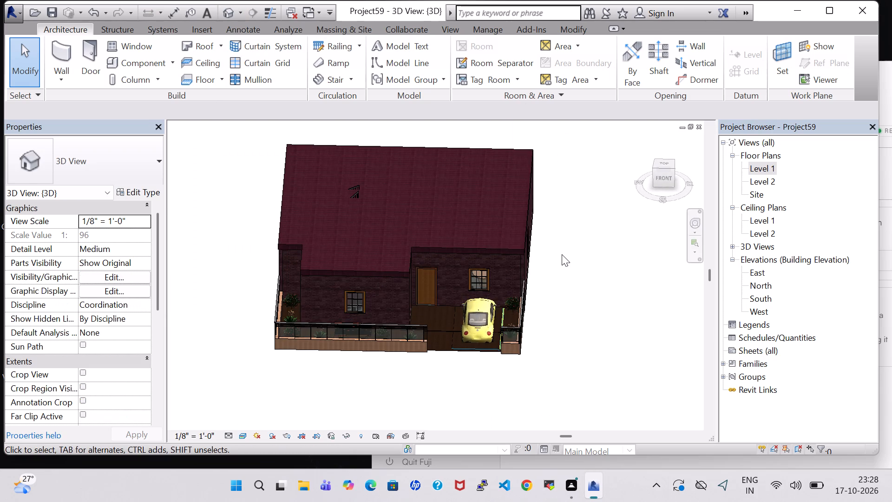
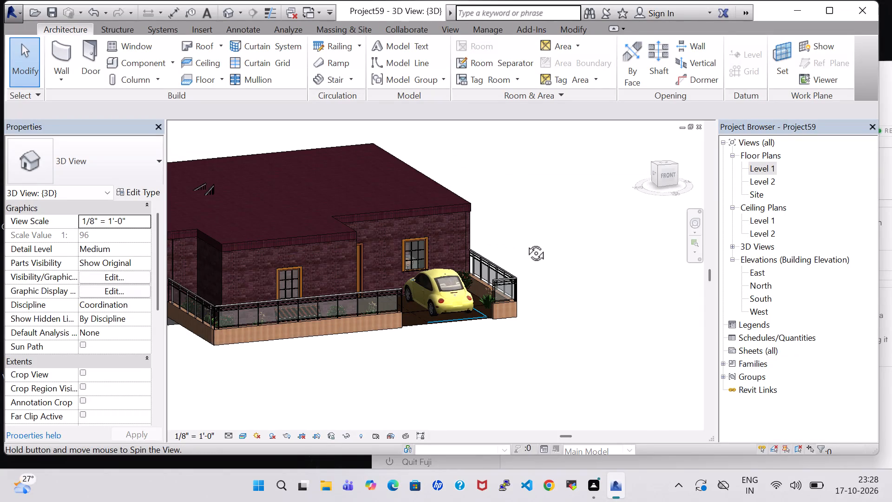
# Open the Level 1 floor plan, look over the room layout, and save the project.
pyautogui.doubleClick(755, 164)
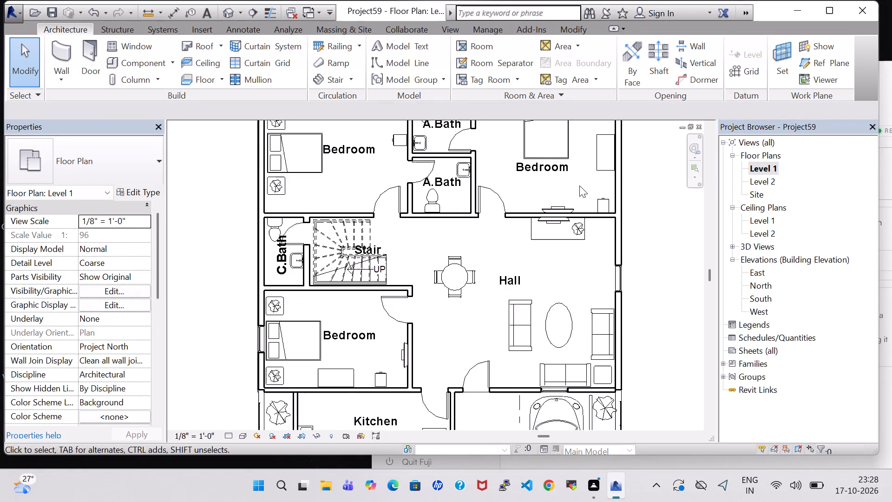
pyautogui.scroll(-3, 578, 195)
pyautogui.moveTo(630, 258); pyautogui.dragTo(625, 231, button='middle')
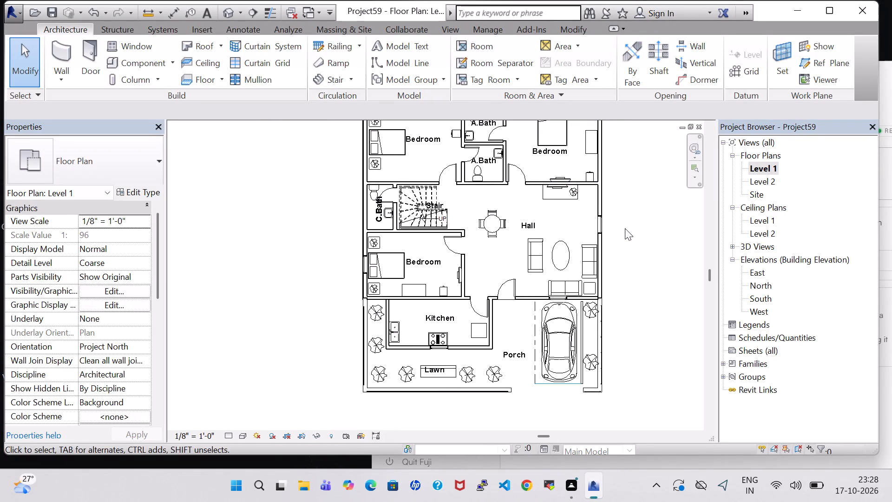
pyautogui.moveTo(625, 228); pyautogui.dragTo(629, 294, button='middle')
pyautogui.scroll(3, 630, 294)
pyautogui.moveTo(622, 231); pyautogui.dragTo(628, 291, button='middle')
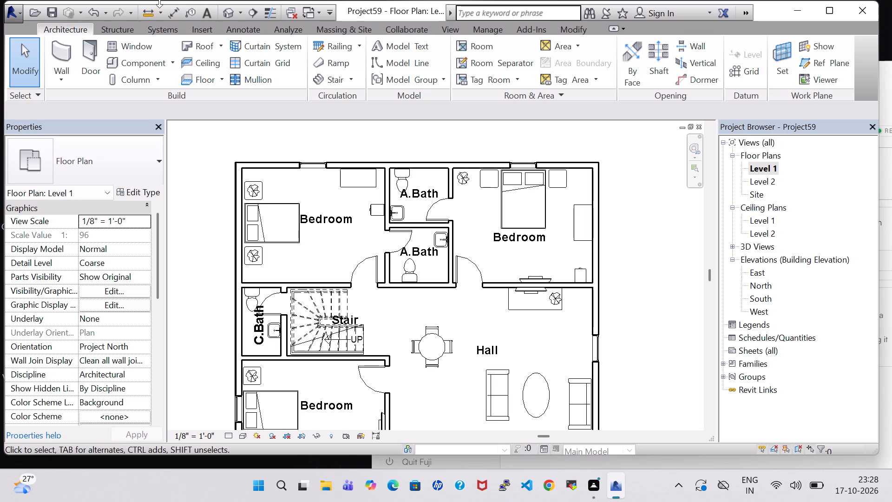
pyautogui.click(52, 8)
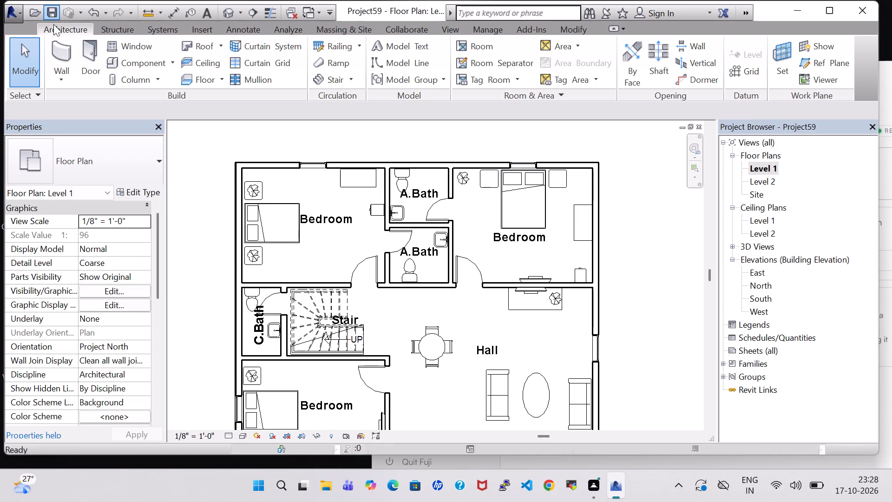
# Switch to the default 3D view, turn the house to show its front with the car porch, and save the project.
pyautogui.click(224, 9)
pyautogui.moveTo(557, 241); pyautogui.dragTo(510, 245, button='middle')
pyautogui.moveTo(510, 262); pyautogui.dragTo(575, 229, button='middle')
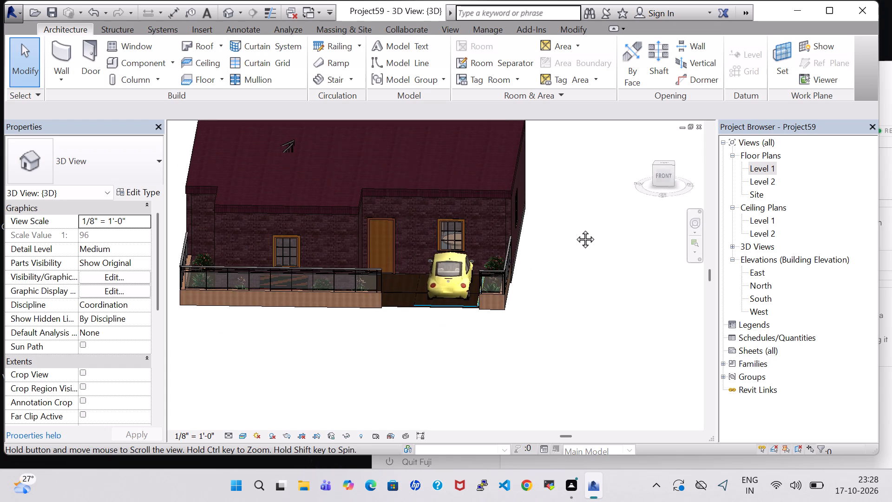
pyautogui.moveTo(575, 229); pyautogui.dragTo(595, 247, button='middle')
pyautogui.moveTo(368, 346); pyautogui.dragTo(376, 307, button='middle')
pyautogui.moveTo(376, 307); pyautogui.dragTo(377, 330, button='middle')
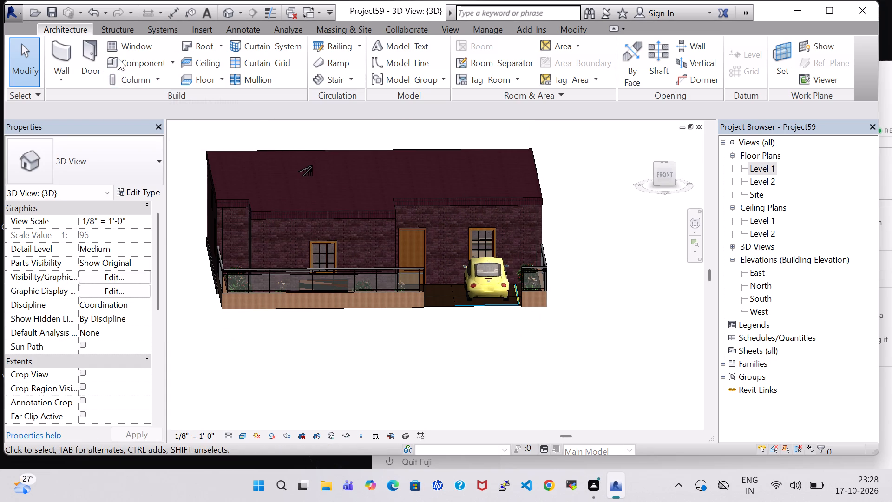
pyautogui.click(52, 9)
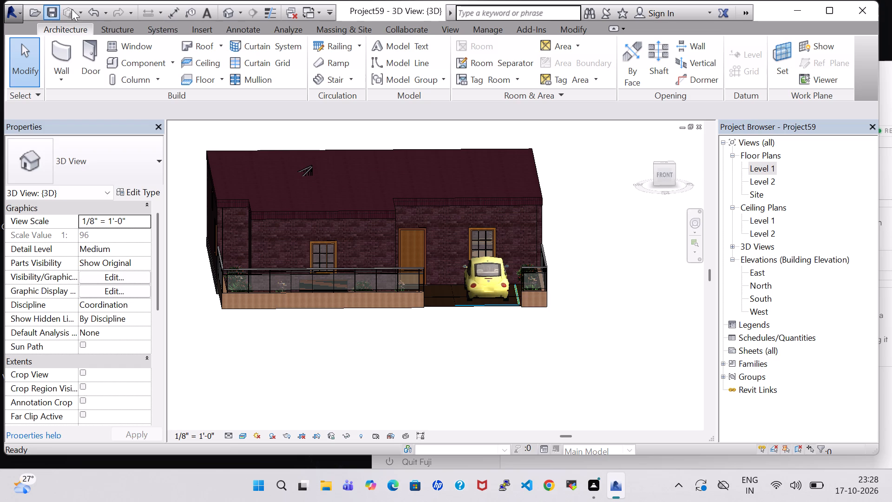
# Export the model as an IFC 2x3 file named Project59 in the work folder.
pyautogui.click(11, 13)
pyautogui.click(81, 247)
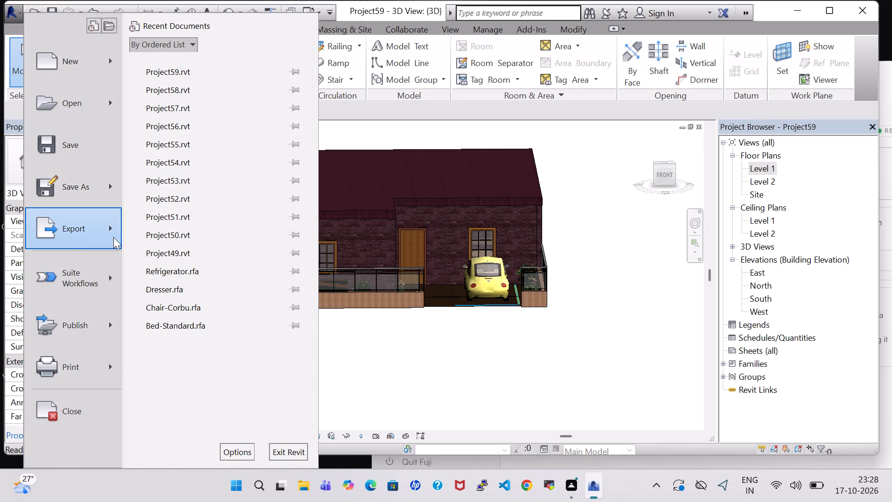
pyautogui.click(191, 345)
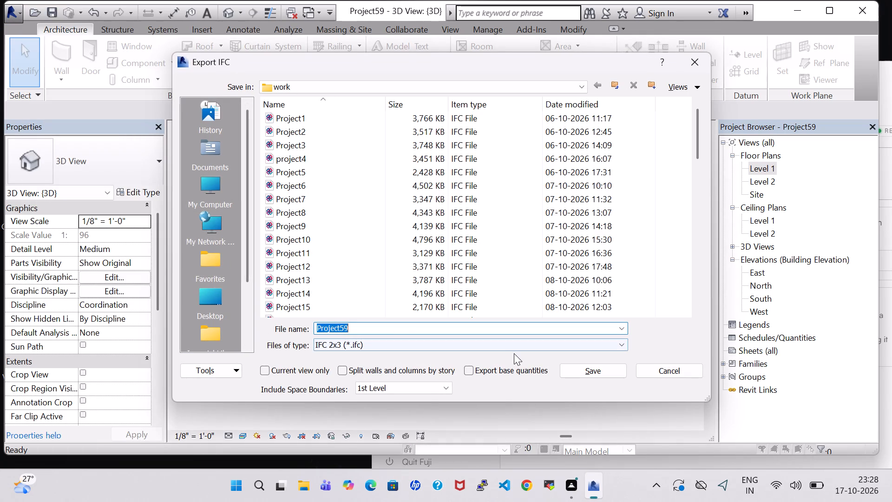
pyautogui.click(607, 376)
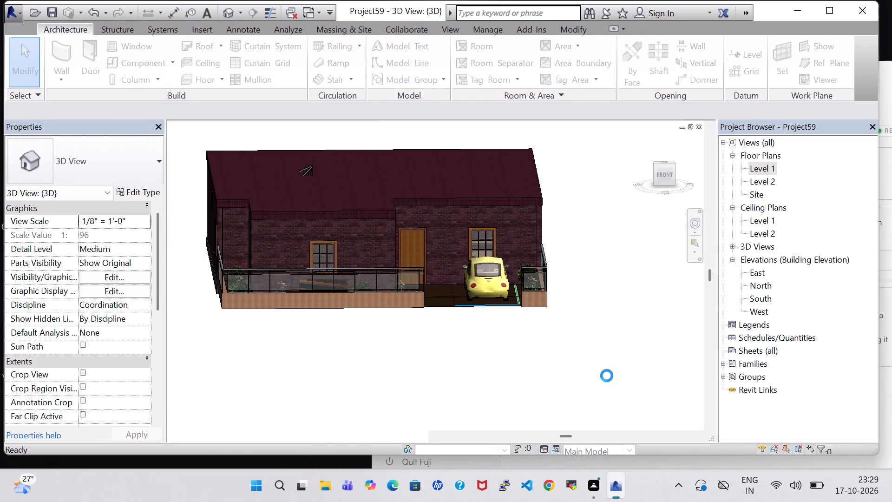